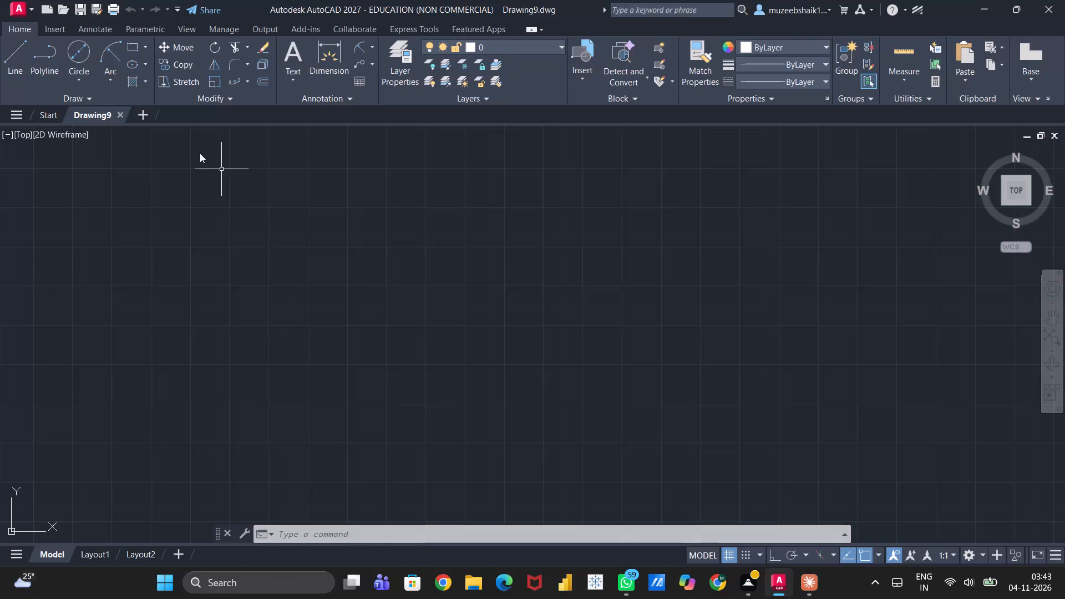
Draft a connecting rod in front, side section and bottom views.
Draw a circle of diameter 33.8 by centre and diameter near the middle of the empty drawing.
{"action": "left_click", "coordinate": [82, 75]}
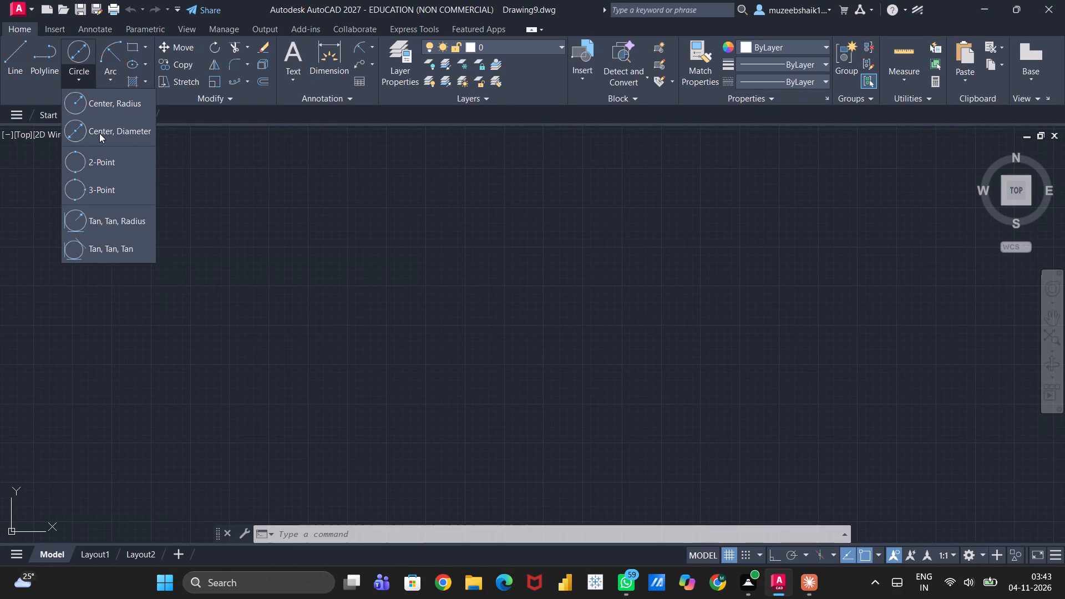
{"action": "left_click", "coordinate": [99, 133]}
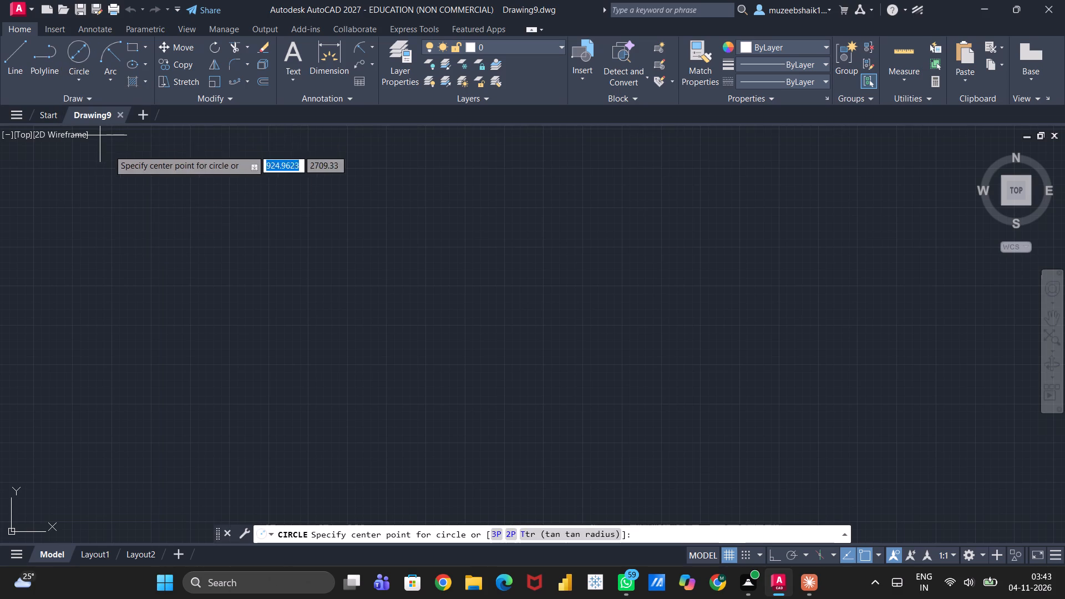
{"action": "left_click", "coordinate": [461, 282]}
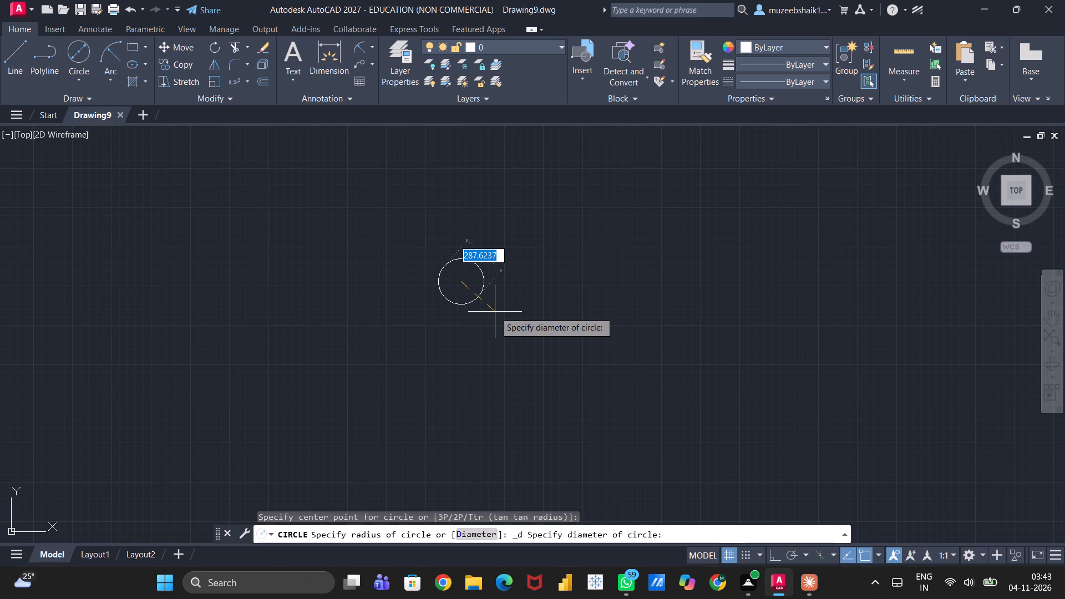
{"action": "type", "text": "33."}
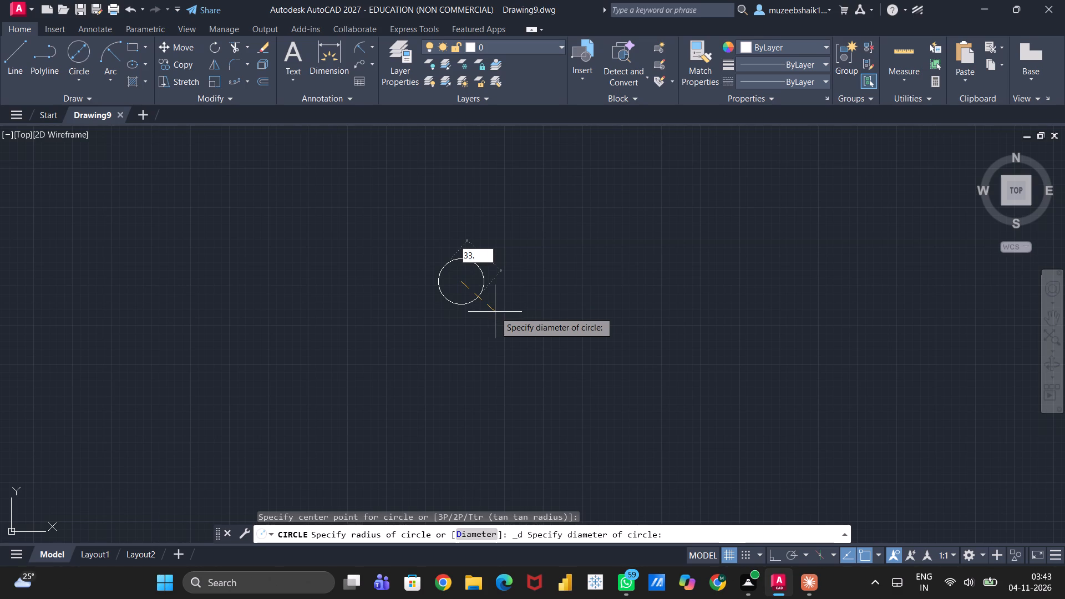
{"action": "key", "text": "8"}
{"action": "key", "text": "Return"}
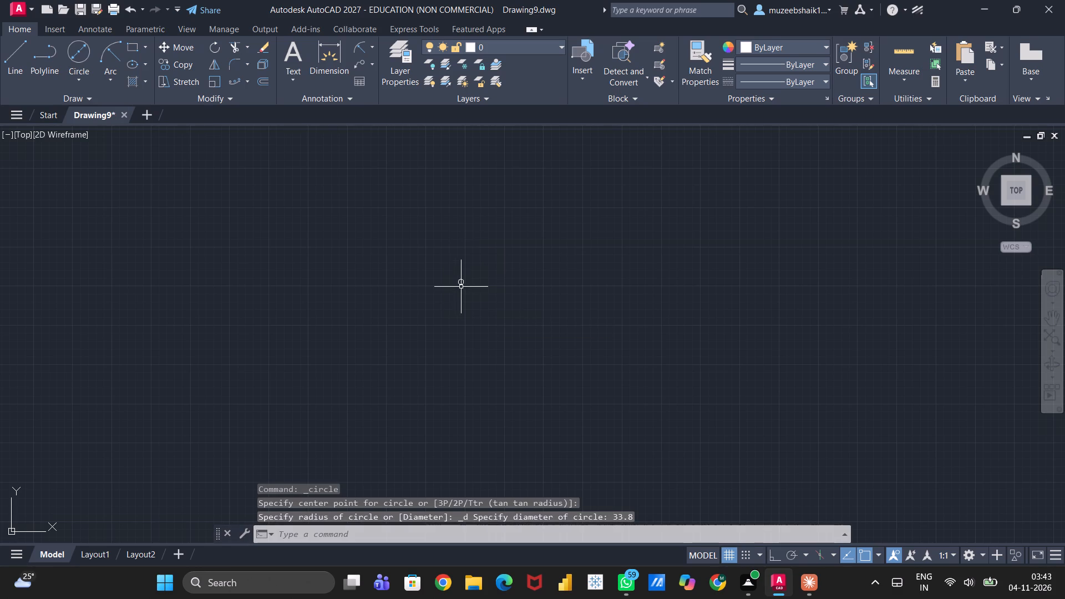
Draw a concentric circle of diameter 45 around the 33.8 circle, using the same centre point.
{"action": "scroll", "coordinate": [471, 278], "scroll_direction": "left", "scroll_amount": 1}
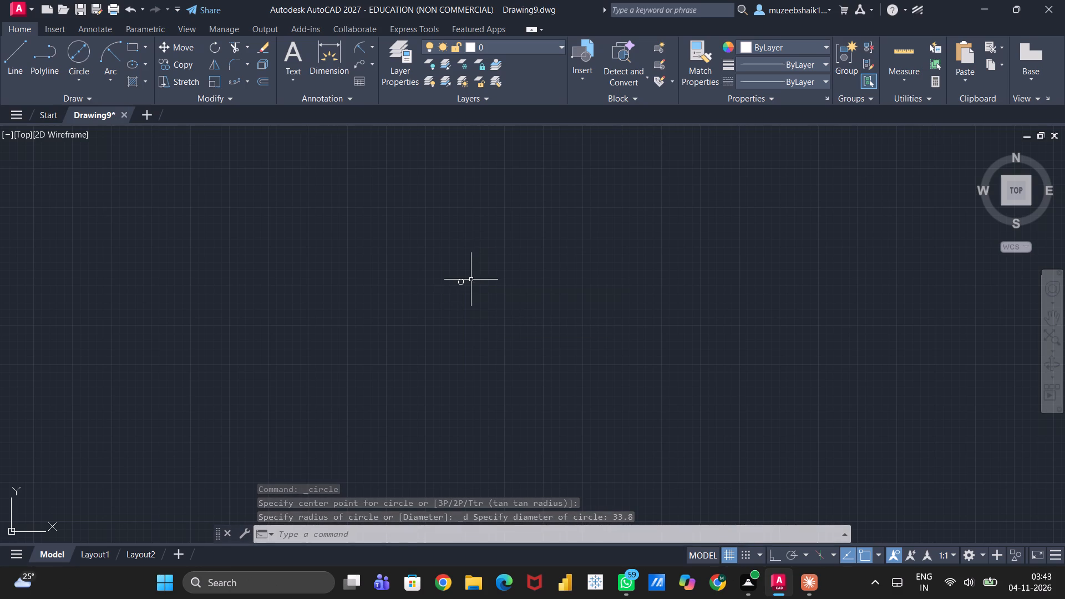
{"action": "scroll", "coordinate": [437, 282], "scroll_direction": "left", "scroll_amount": 1}
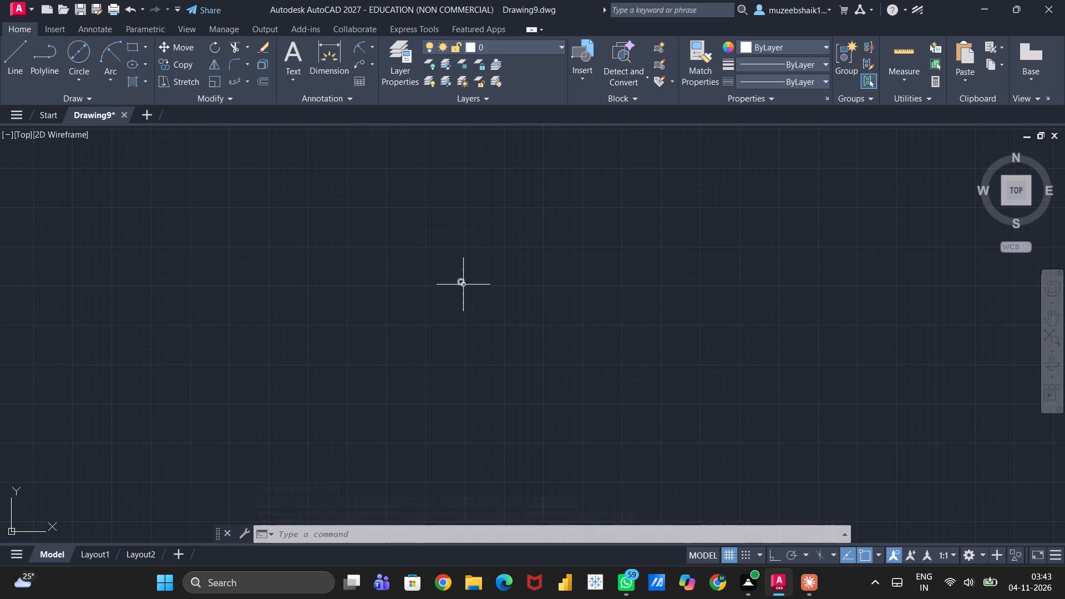
{"action": "scroll", "coordinate": [463, 285], "scroll_direction": "up", "scroll_amount": 5, "text": "ctrl"}
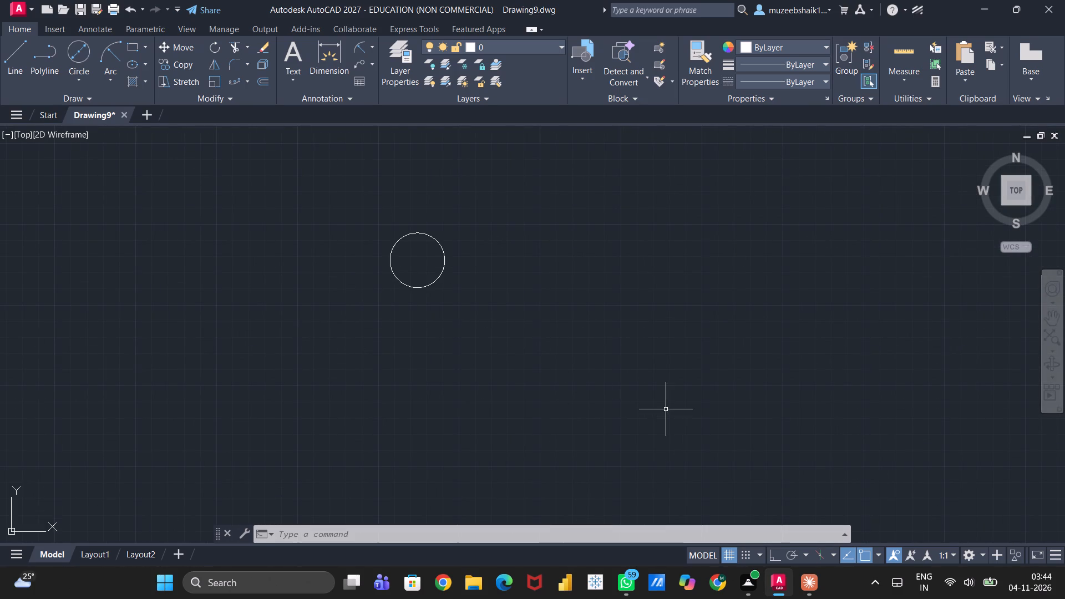
{"action": "left_click", "coordinate": [82, 78]}
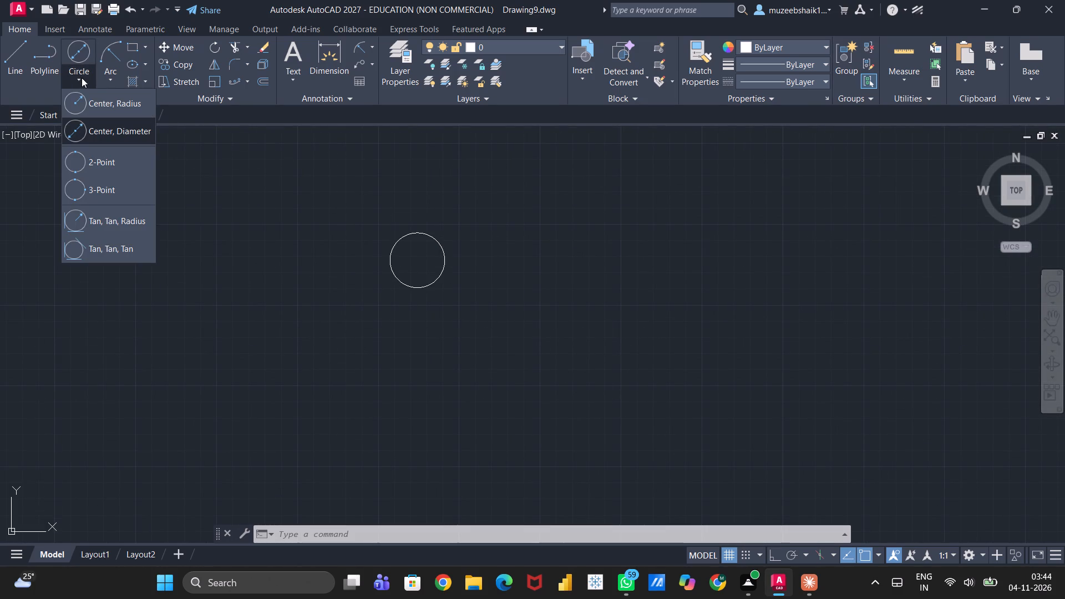
{"action": "left_click", "coordinate": [105, 138]}
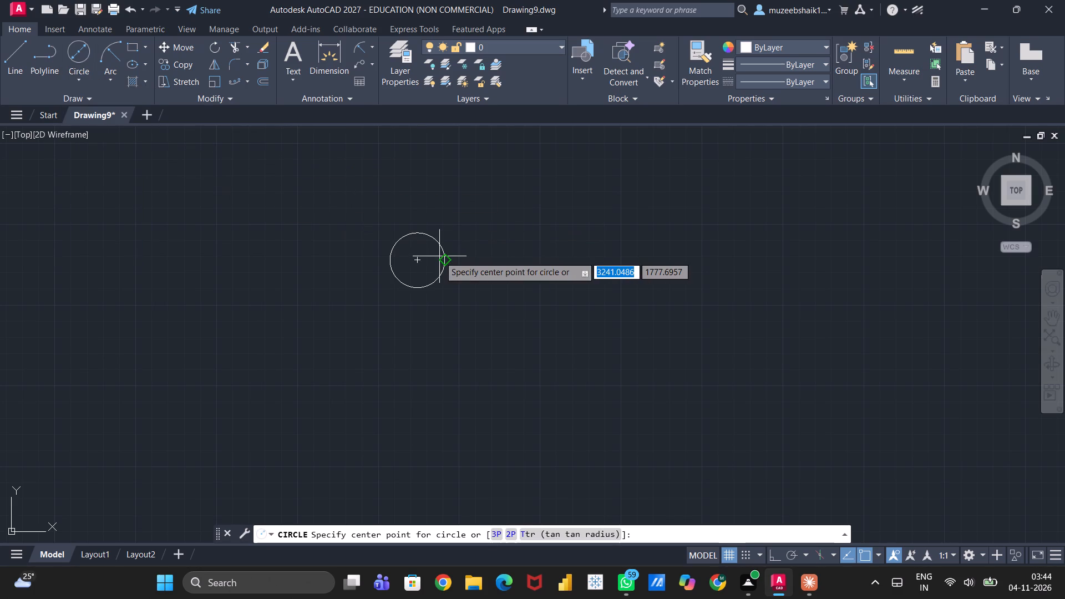
{"action": "left_click", "coordinate": [417, 264]}
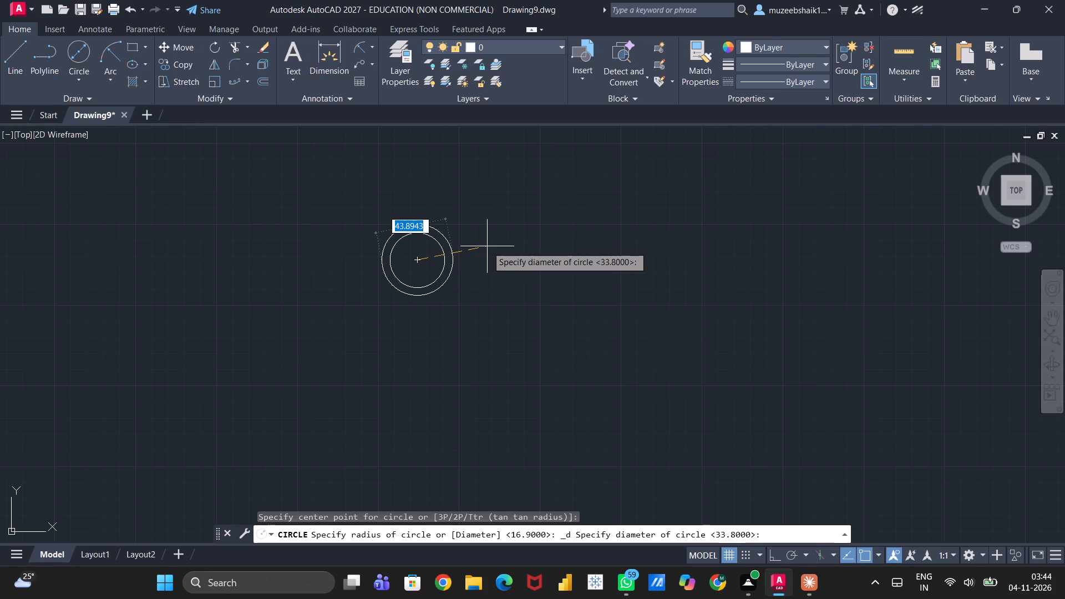
{"action": "key", "text": "4"}
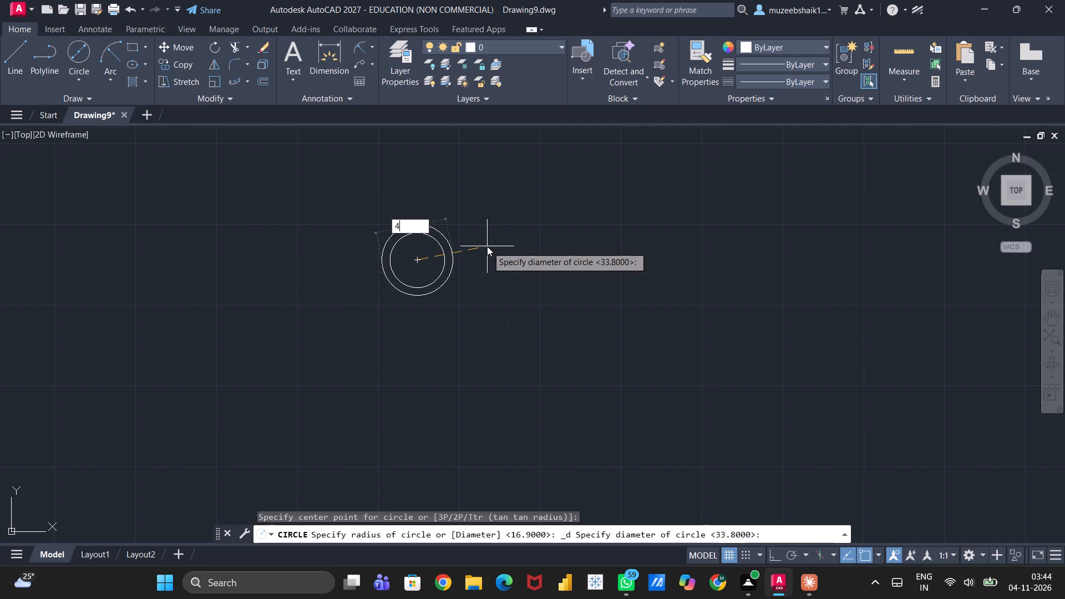
{"action": "key", "text": "5"}
{"action": "key", "text": "Return"}
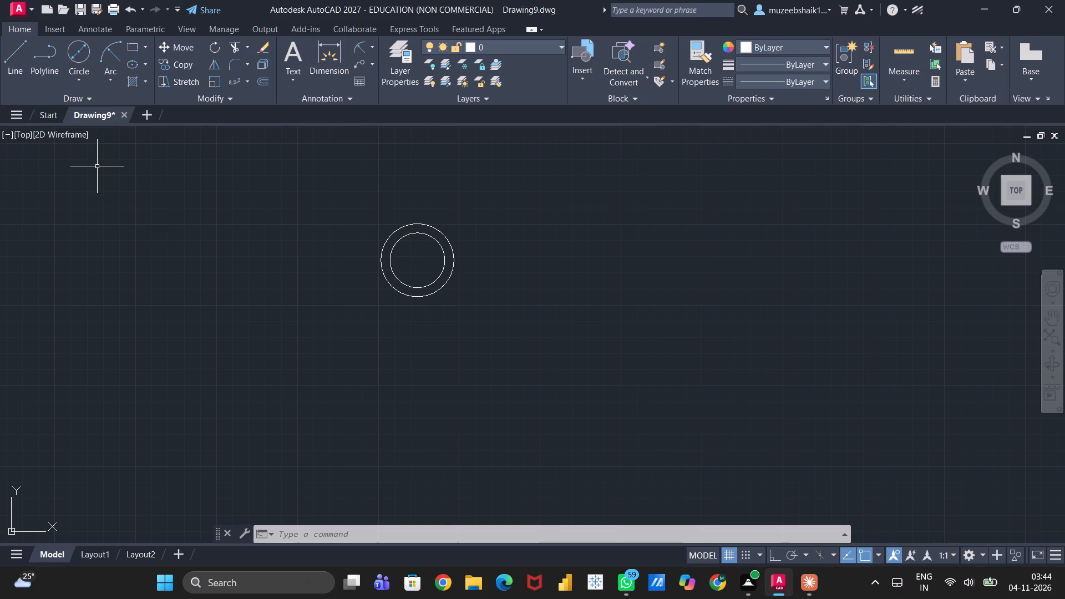
With Ortho on, draw a vertical line 201.20 long downward from the centre of the circles.
{"action": "left_click", "coordinate": [9, 58]}
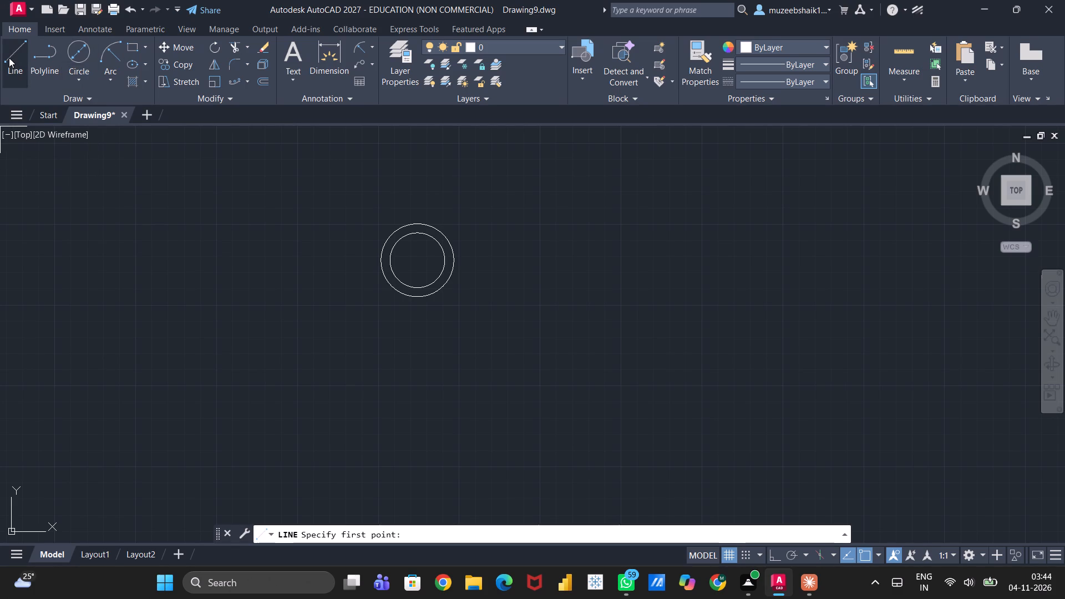
{"action": "left_click", "coordinate": [414, 262]}
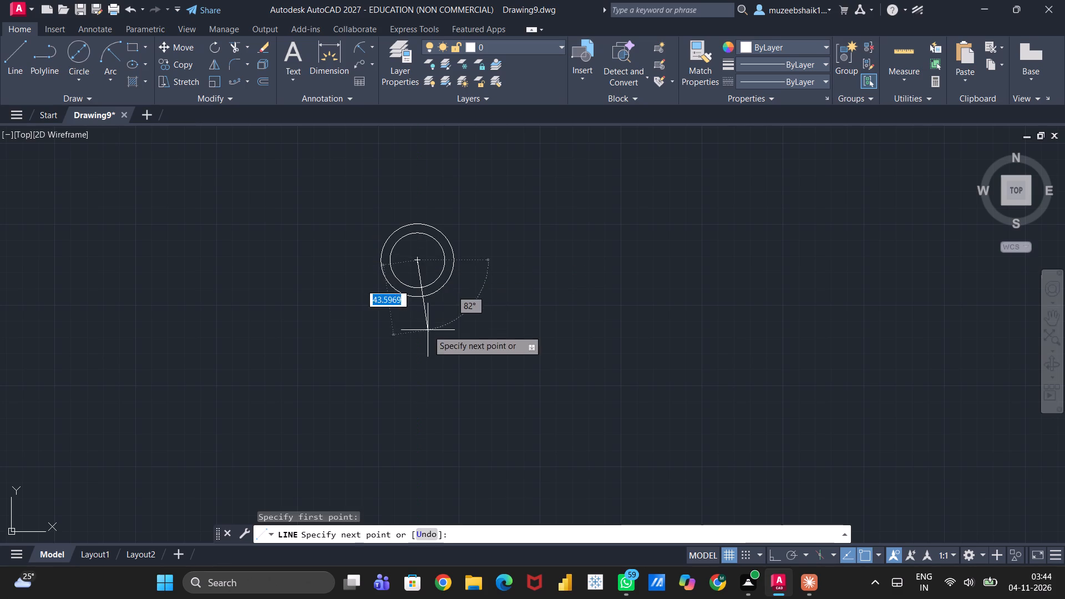
{"action": "left_click", "coordinate": [773, 554]}
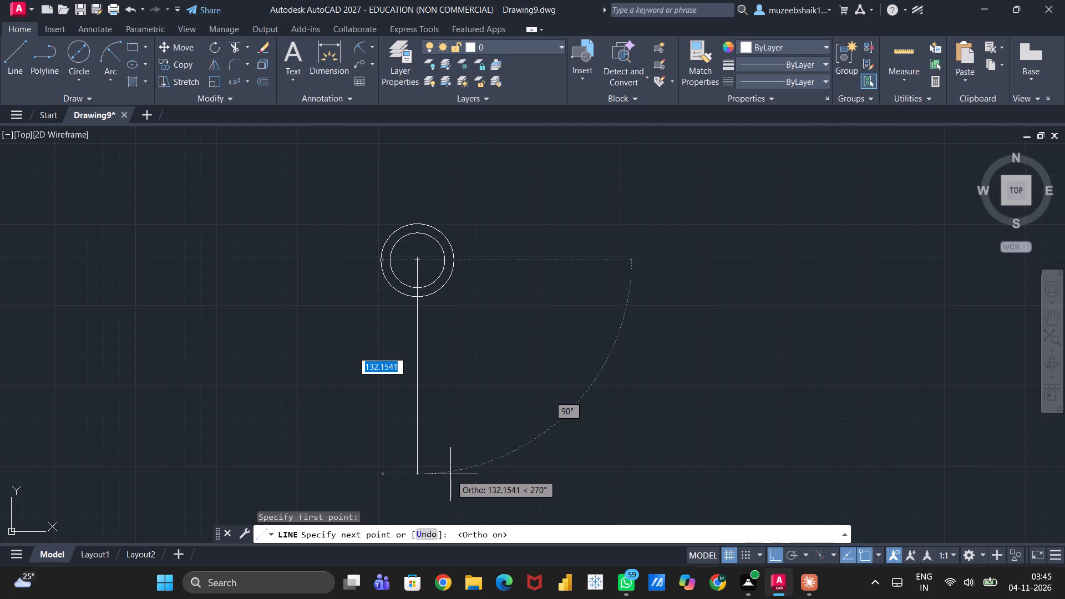
{"action": "type", "text": "20"}
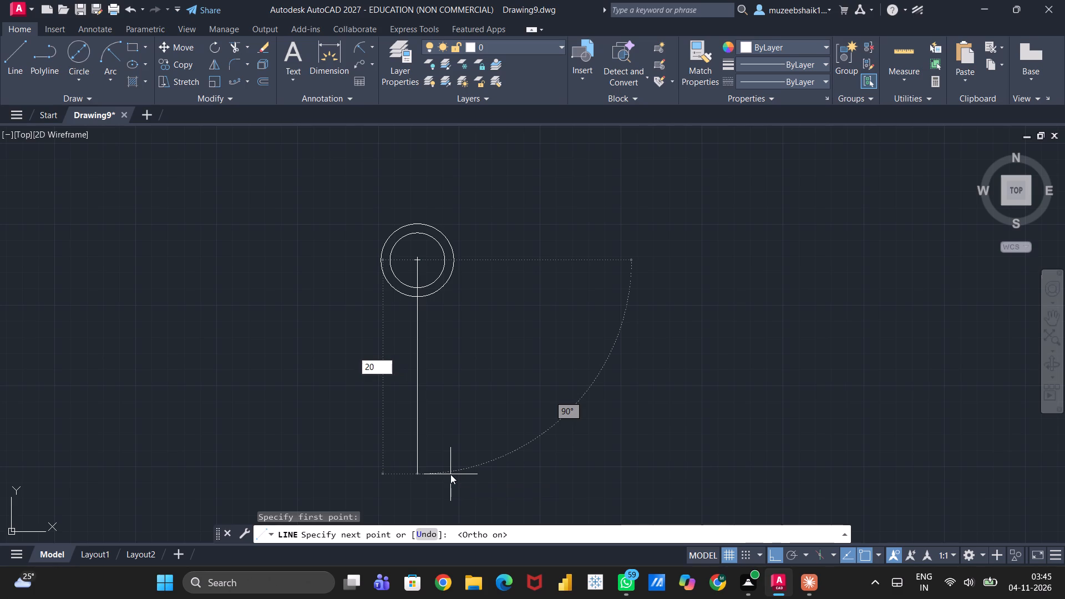
{"action": "key", "text": "1"}
{"action": "type", "text": ".20"}
{"action": "key", "text": "Return"}
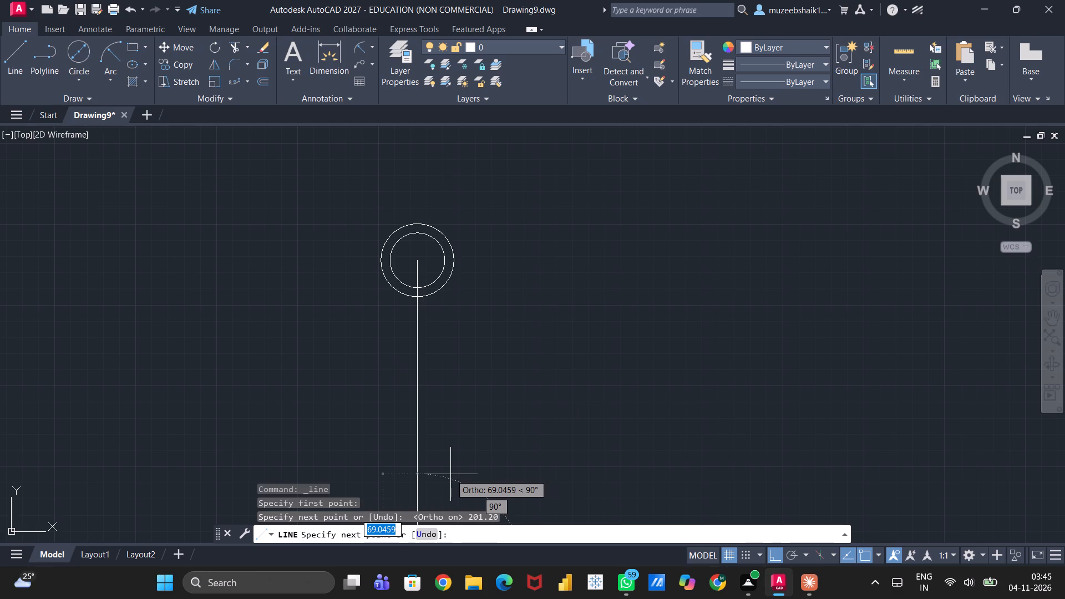
{"action": "key", "text": "Escape"}
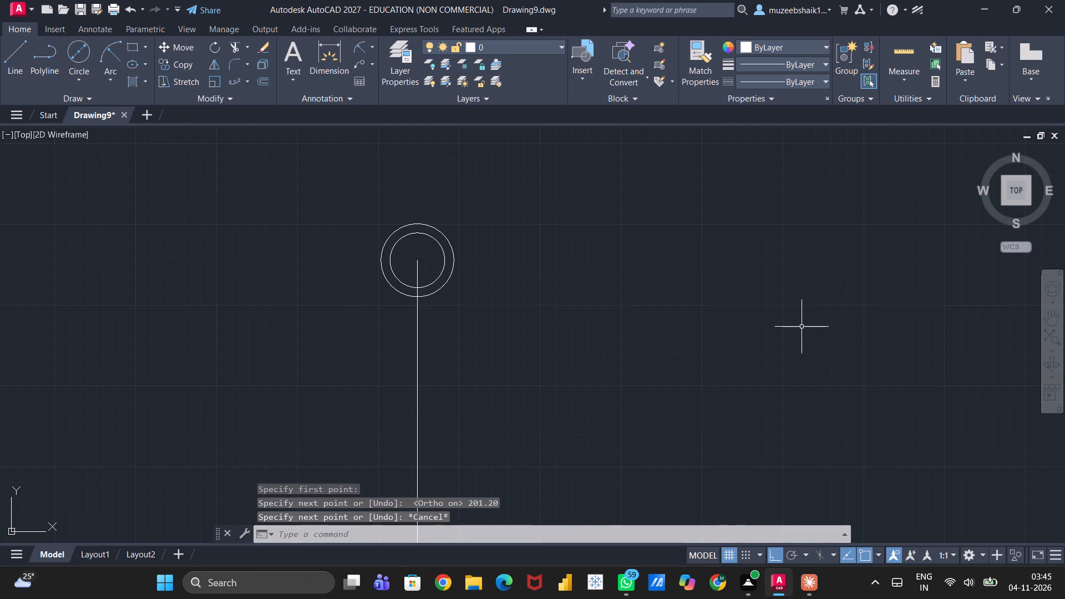
Change the colour of the vertical line below the circles to red 237,31,36.
{"action": "left_click", "coordinate": [1054, 313]}
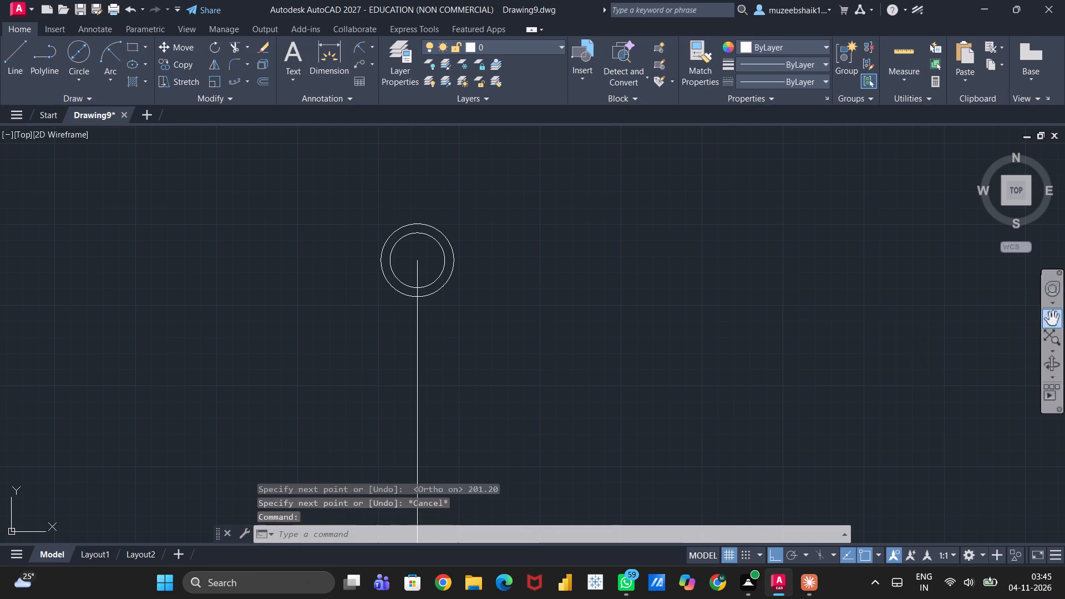
{"action": "left_click_drag", "start_coordinate": [484, 344], "coordinate": [628, 280]}
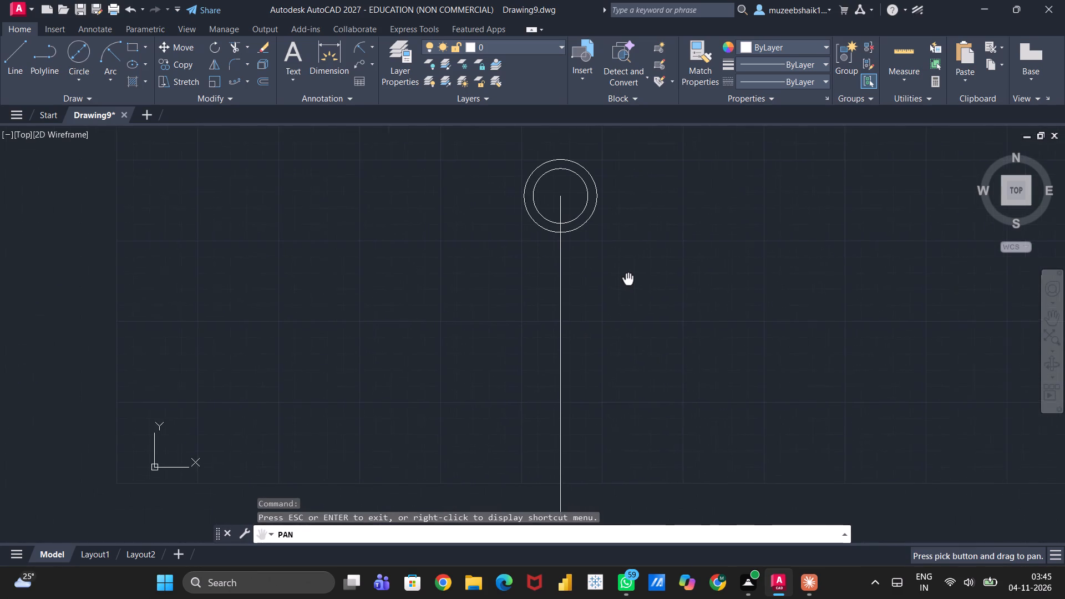
{"action": "left_click_drag", "start_coordinate": [628, 280], "coordinate": [611, 261]}
{"action": "scroll", "coordinate": [611, 261], "scroll_direction": "down", "scroll_amount": 1, "text": "ctrl"}
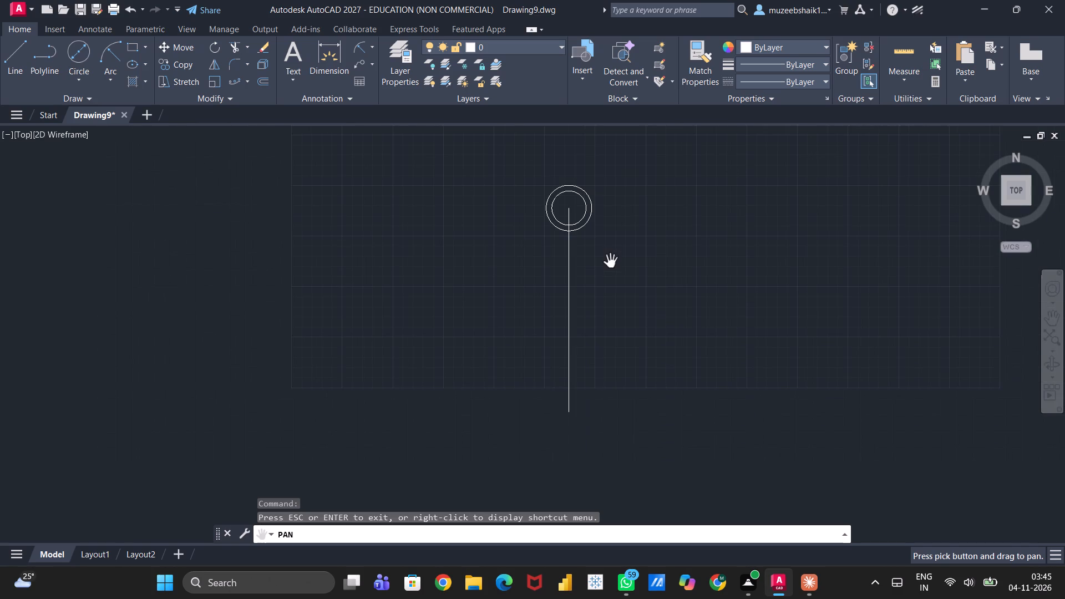
{"action": "scroll", "coordinate": [611, 261], "scroll_direction": "left", "scroll_amount": 1}
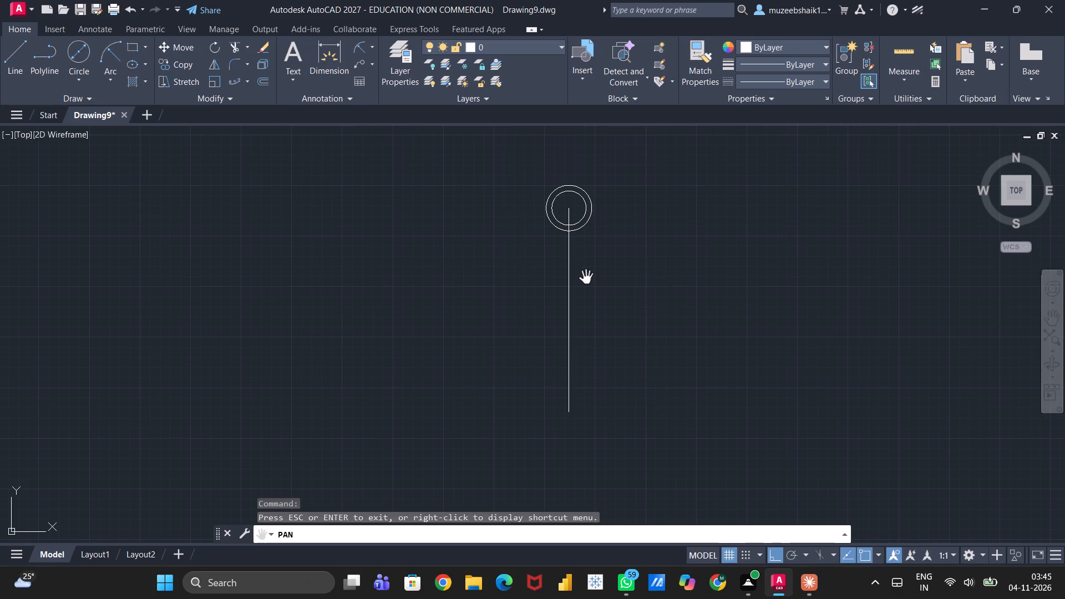
{"action": "scroll", "coordinate": [585, 278], "scroll_direction": "up", "scroll_amount": 2, "text": "ctrl"}
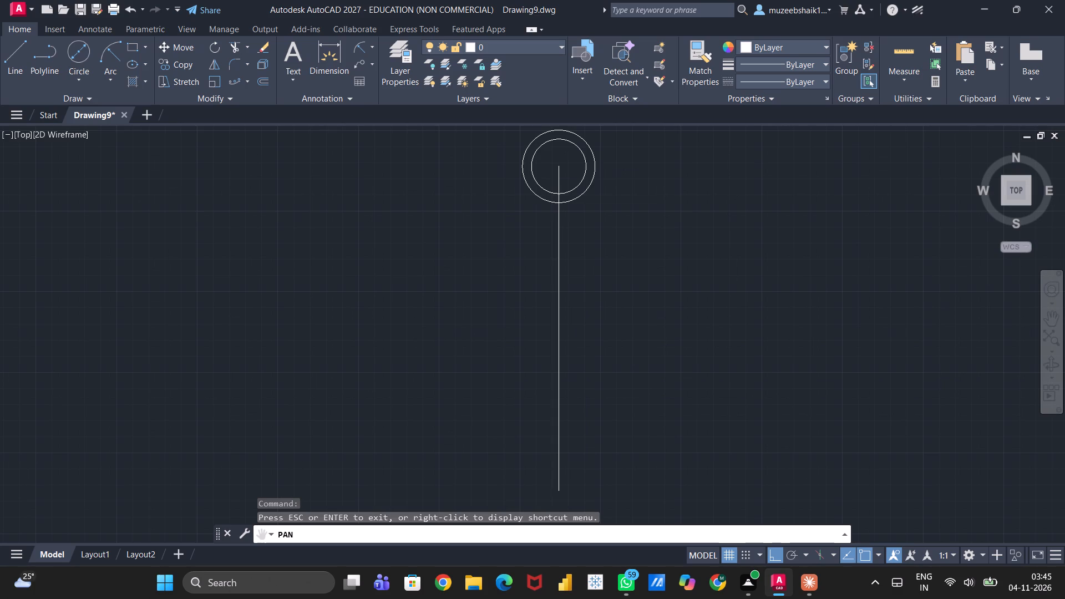
{"action": "key", "text": "Escape"}
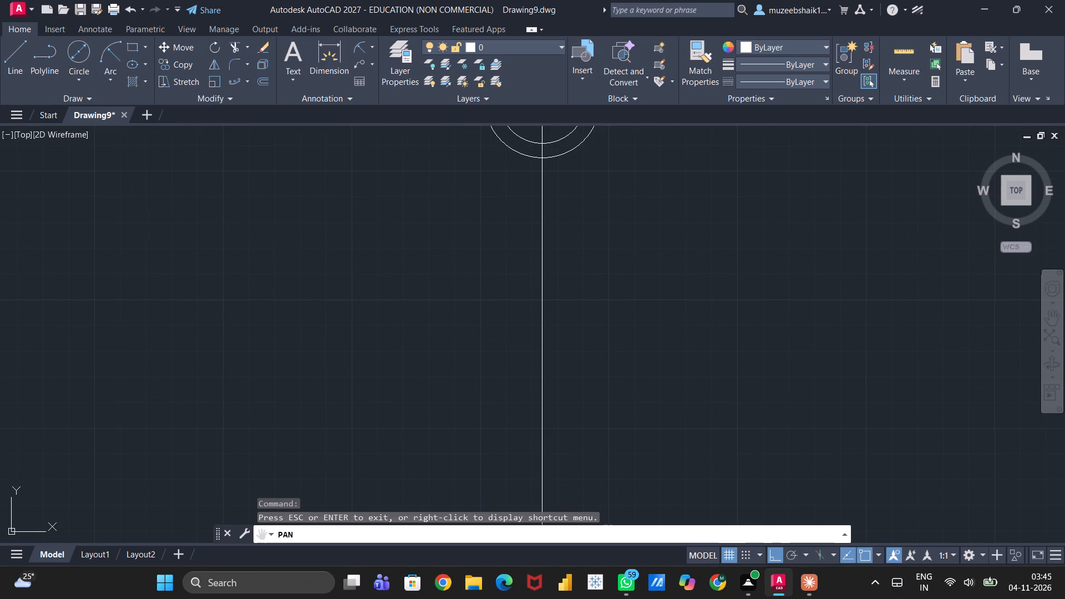
{"action": "scroll", "coordinate": [604, 262], "scroll_direction": "down", "scroll_amount": 2}
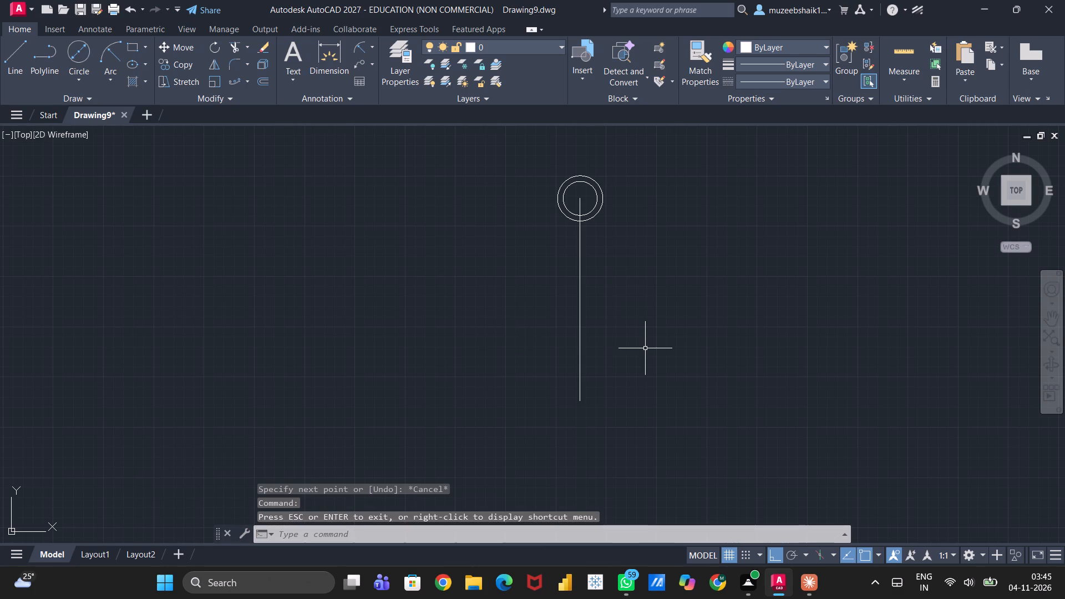
{"action": "scroll", "coordinate": [645, 348], "scroll_direction": "up", "scroll_amount": 2}
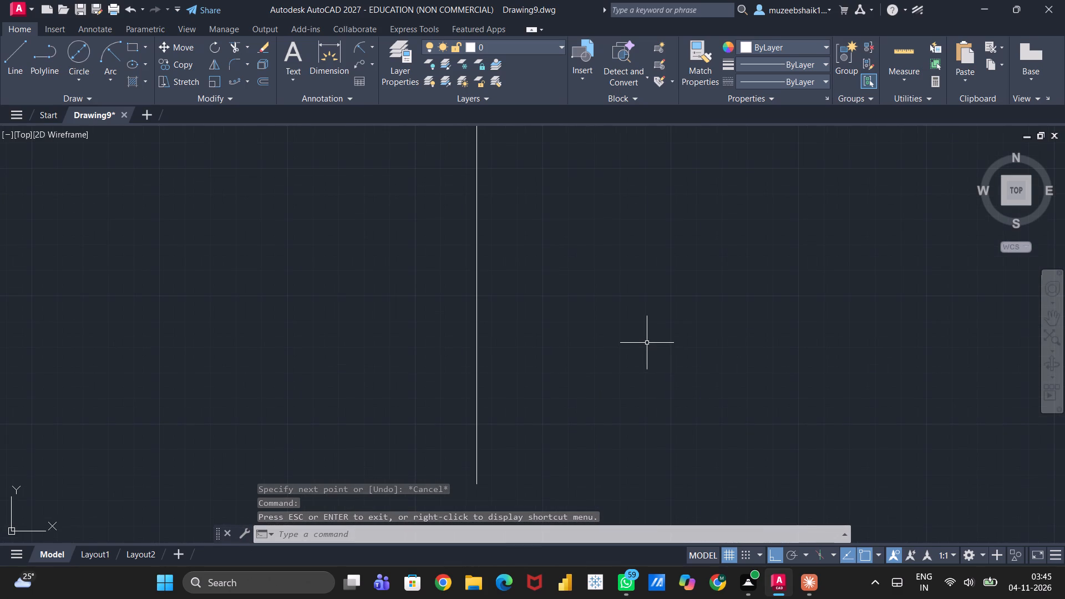
{"action": "scroll", "coordinate": [596, 320], "scroll_direction": "down", "scroll_amount": 1}
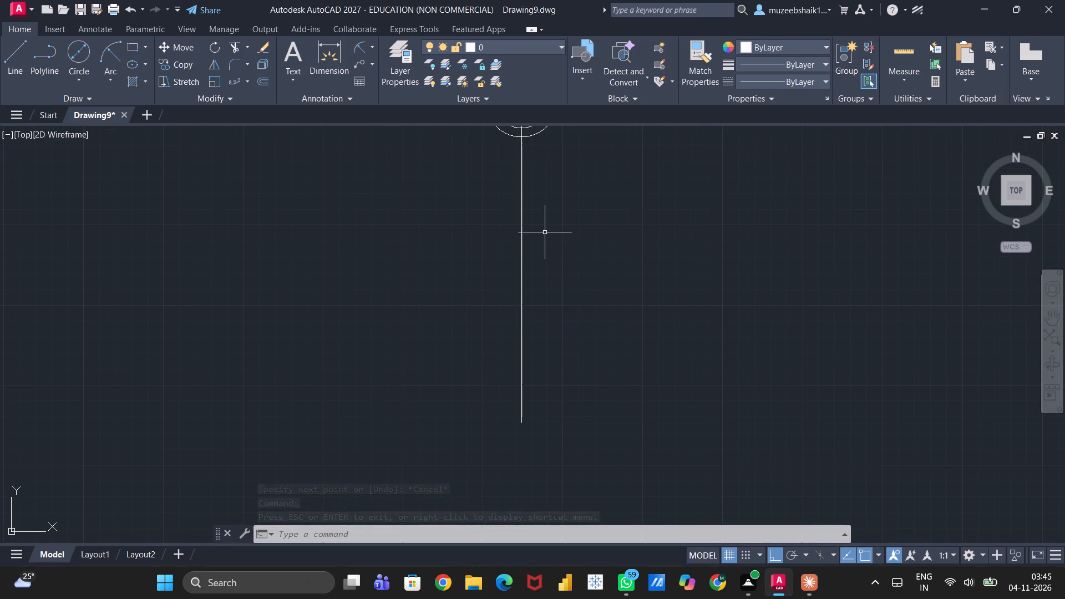
{"action": "scroll", "coordinate": [545, 231], "scroll_direction": "down", "scroll_amount": 1}
{"action": "middle_click_drag", "start_coordinate": [545, 231], "coordinate": [571, 301]}
{"action": "scroll", "coordinate": [572, 301], "scroll_direction": "up", "scroll_amount": 1}
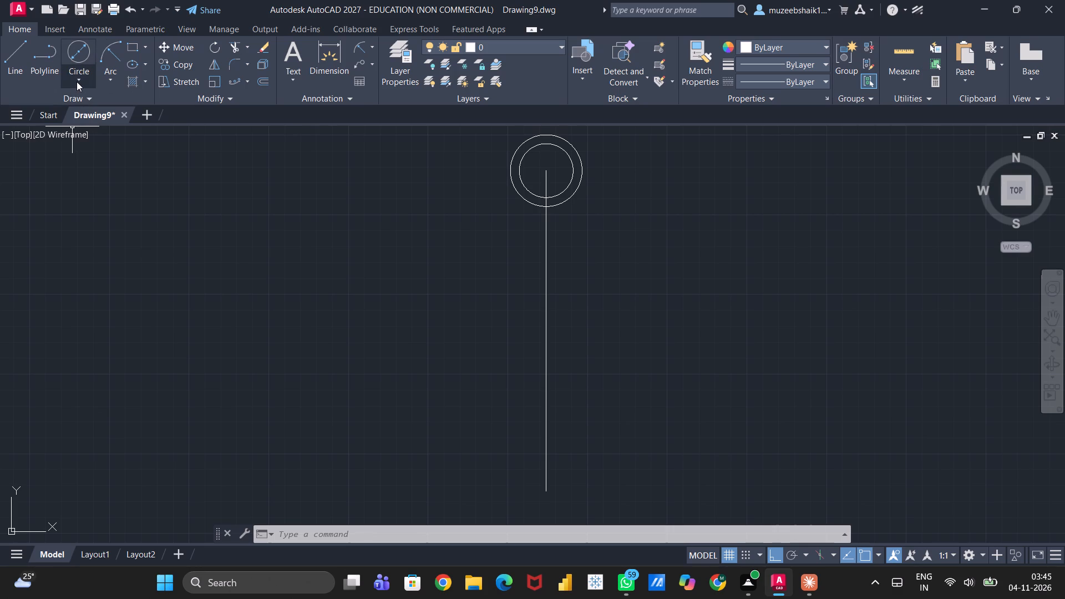
{"action": "left_click_drag", "start_coordinate": [77, 82], "coordinate": [91, 97]}
{"action": "left_click", "coordinate": [546, 395]}
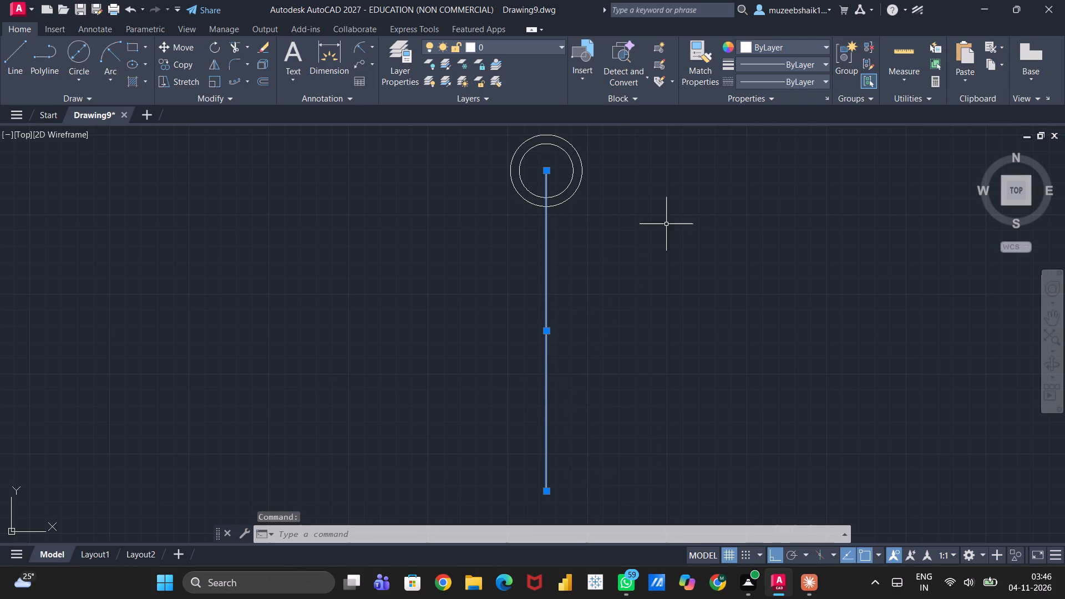
{"action": "left_click", "coordinate": [800, 47]}
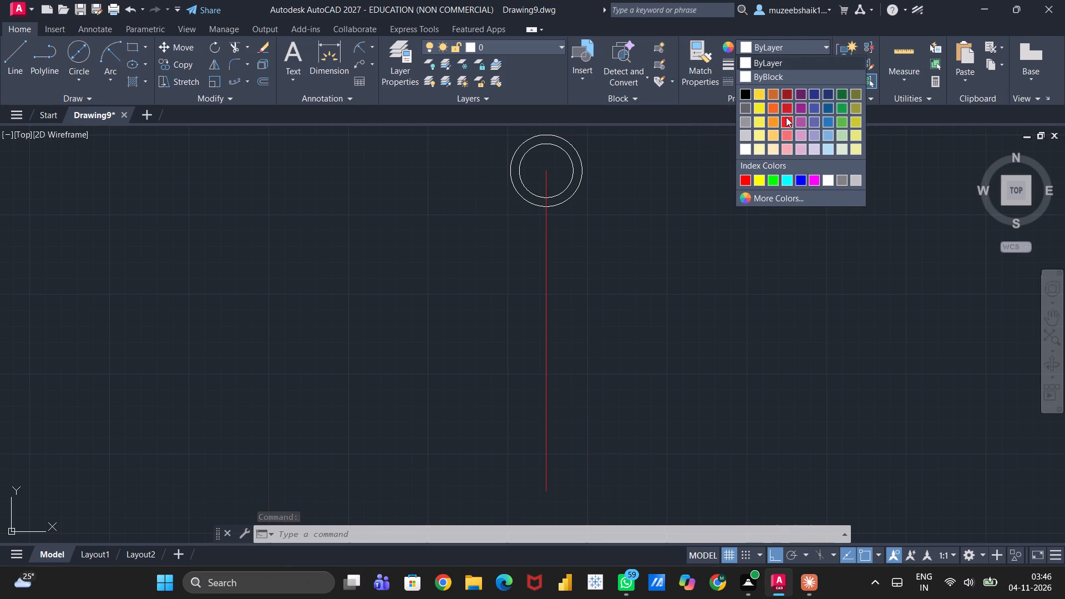
{"action": "left_click", "coordinate": [786, 117]}
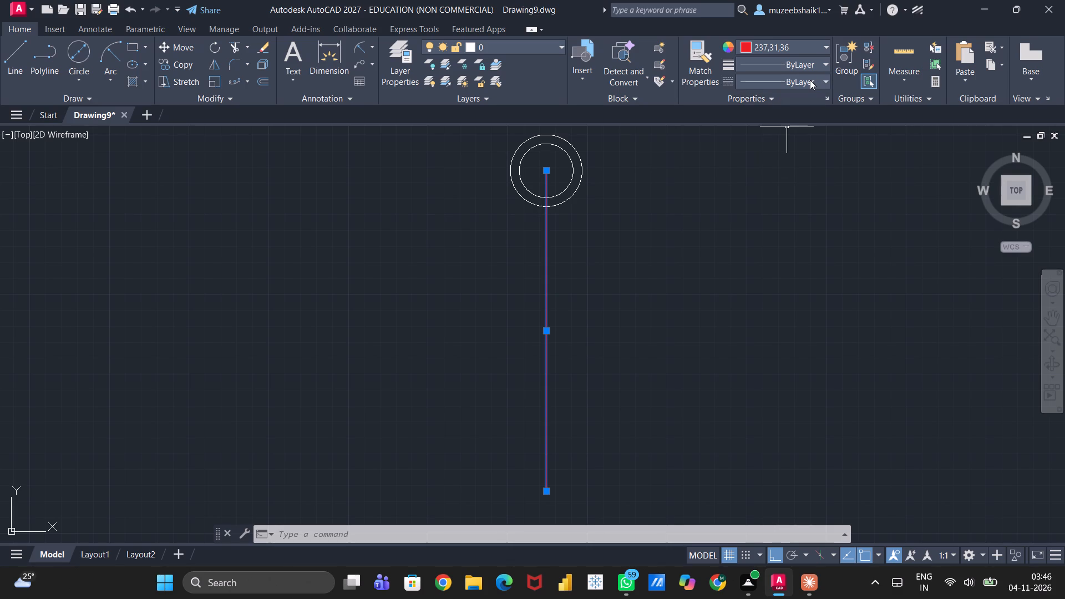
Load the CENTER2 linetype from acadiso.lin into the drawing.
{"action": "left_click", "coordinate": [810, 80]}
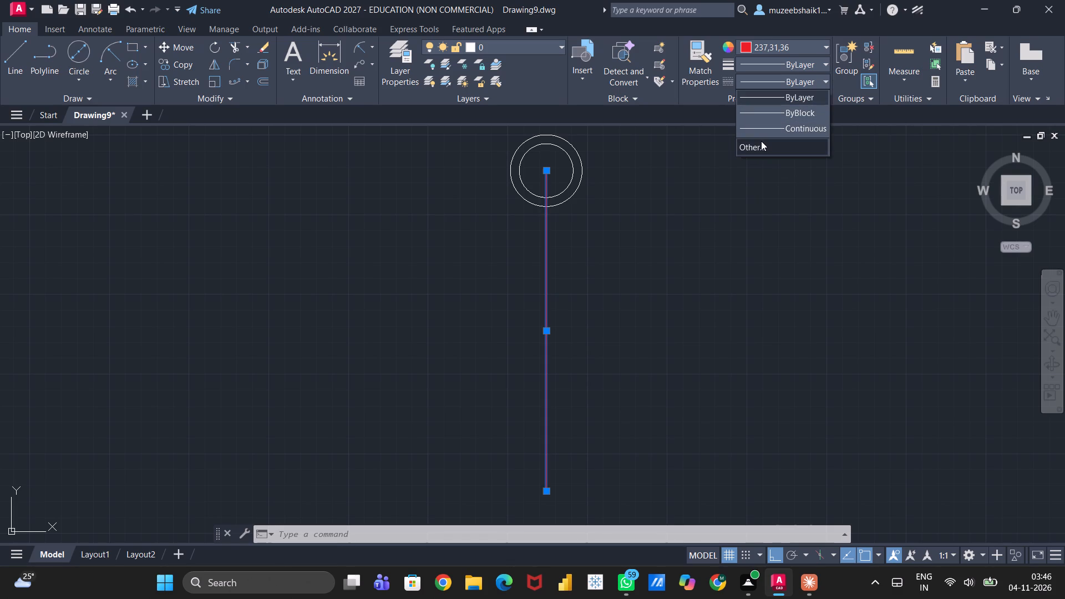
{"action": "left_click", "coordinate": [759, 144]}
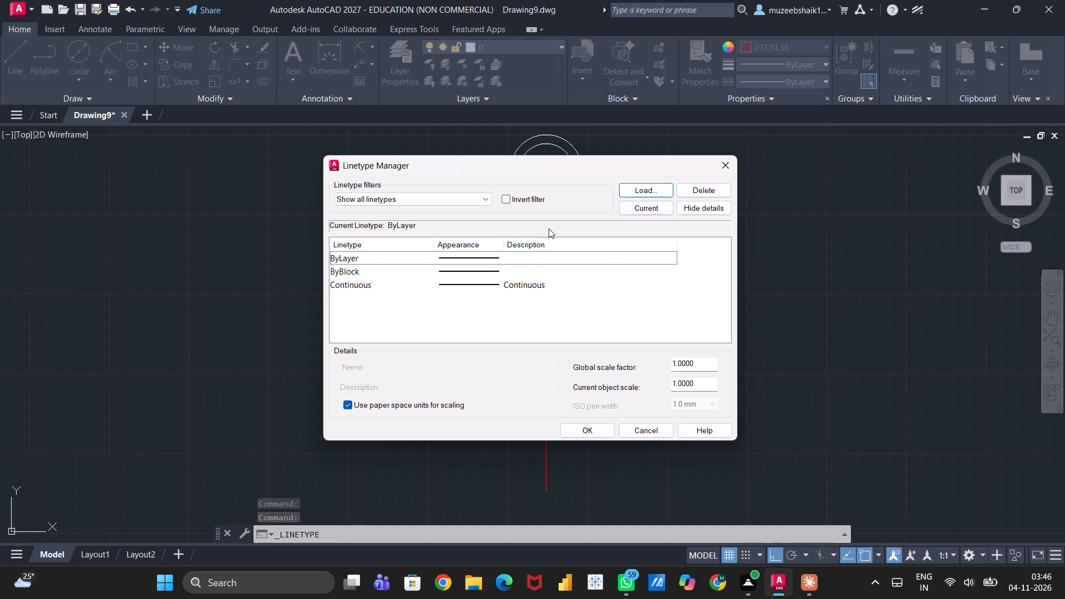
{"action": "left_click", "coordinate": [647, 186]}
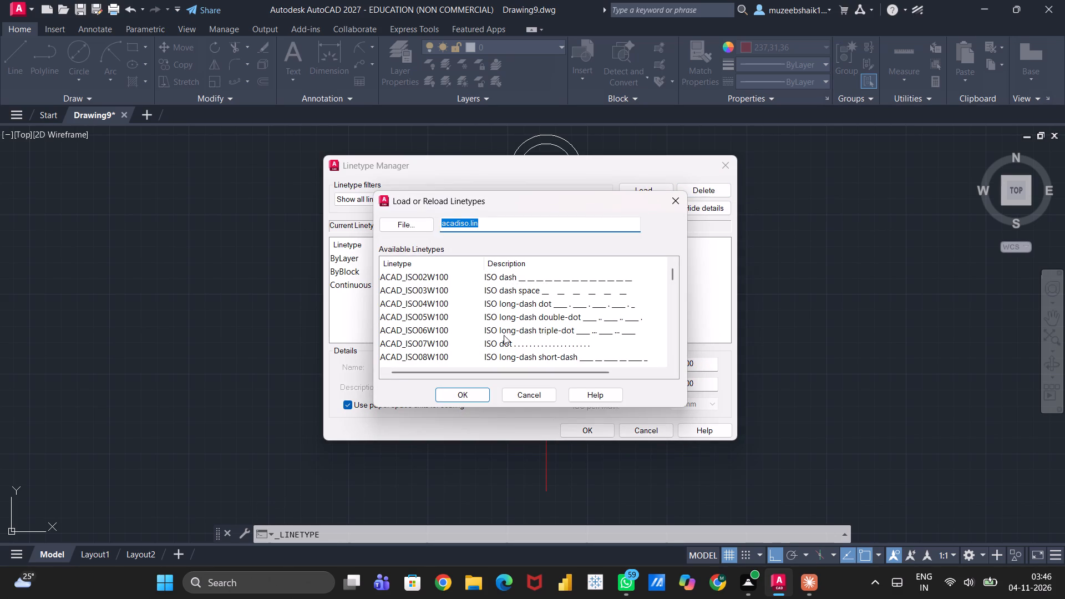
{"action": "scroll", "coordinate": [402, 318], "scroll_direction": "down", "scroll_amount": 4}
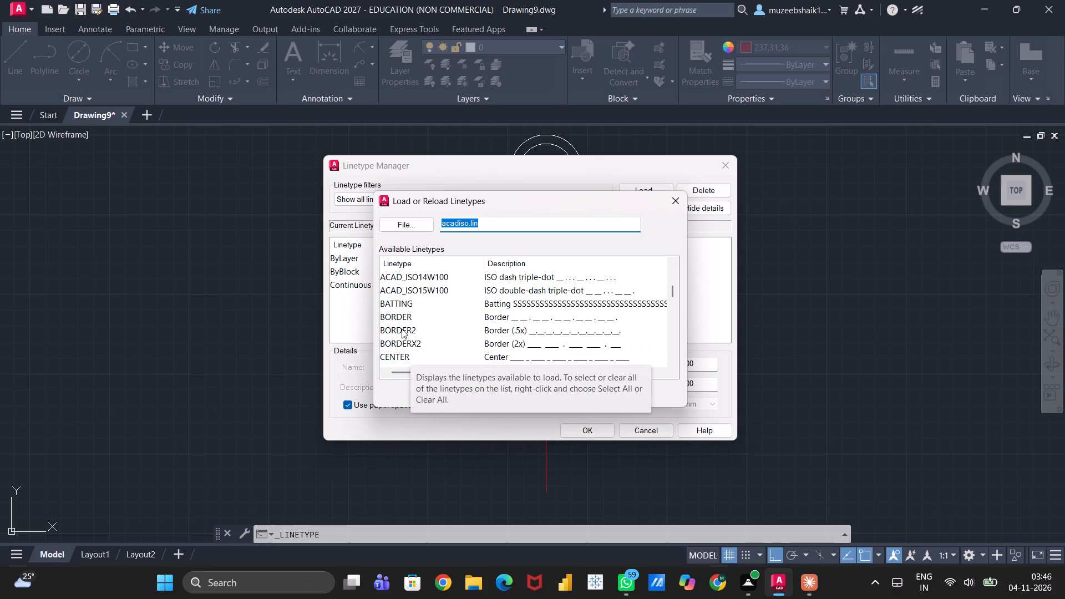
{"action": "scroll", "coordinate": [402, 334], "scroll_direction": "down", "scroll_amount": 2}
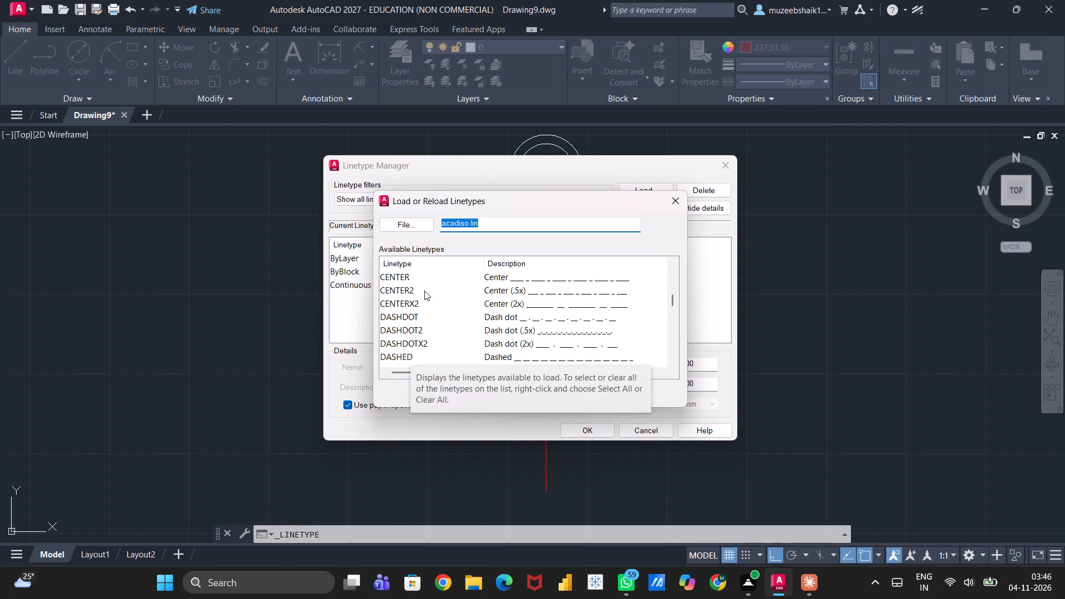
{"action": "left_click", "coordinate": [424, 290]}
{"action": "left_click", "coordinate": [454, 392]}
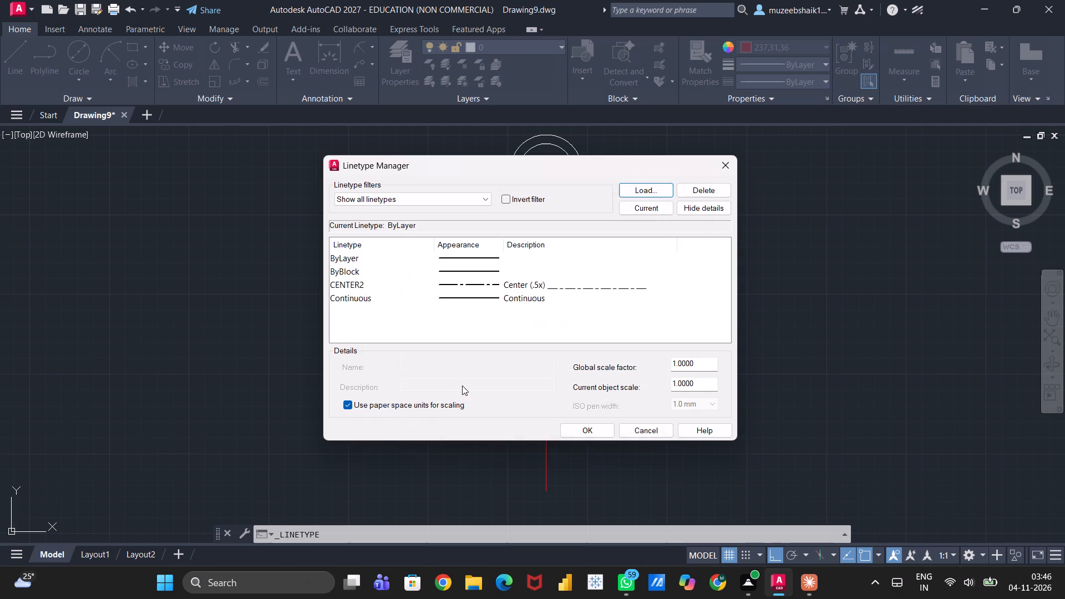
{"action": "left_click", "coordinate": [534, 282]}
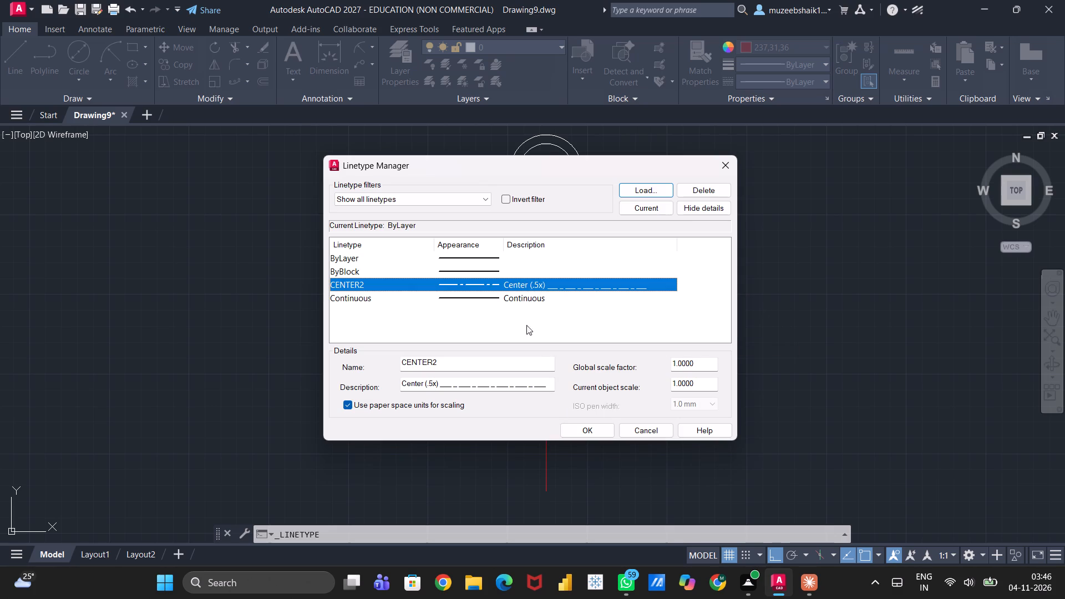
{"action": "left_click", "coordinate": [583, 430]}
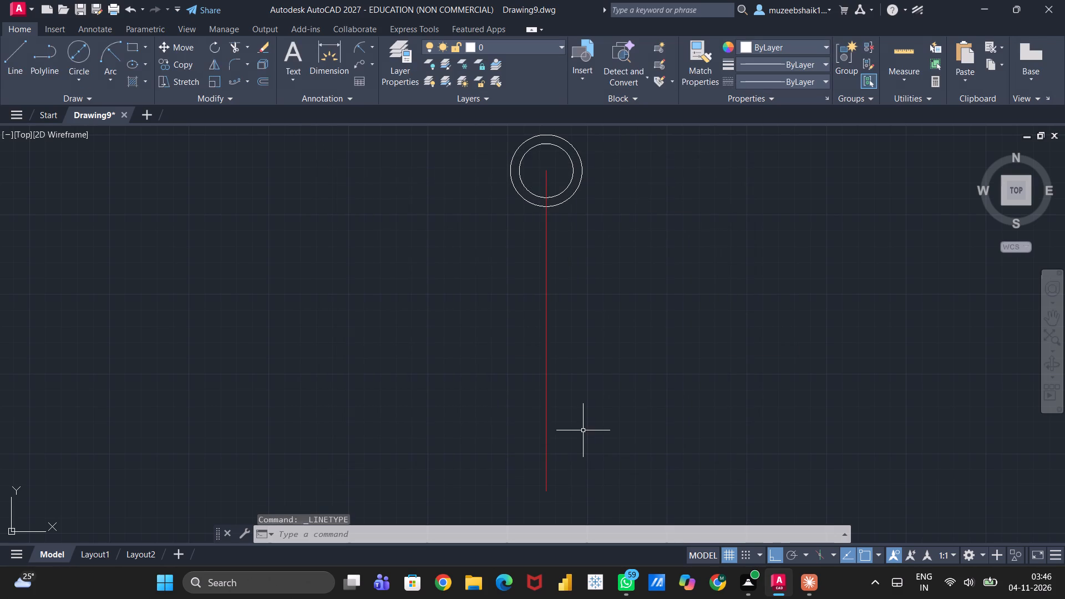
Assign the CENTER2 linetype to the red vertical line below the circles.
{"action": "left_click", "coordinate": [546, 322]}
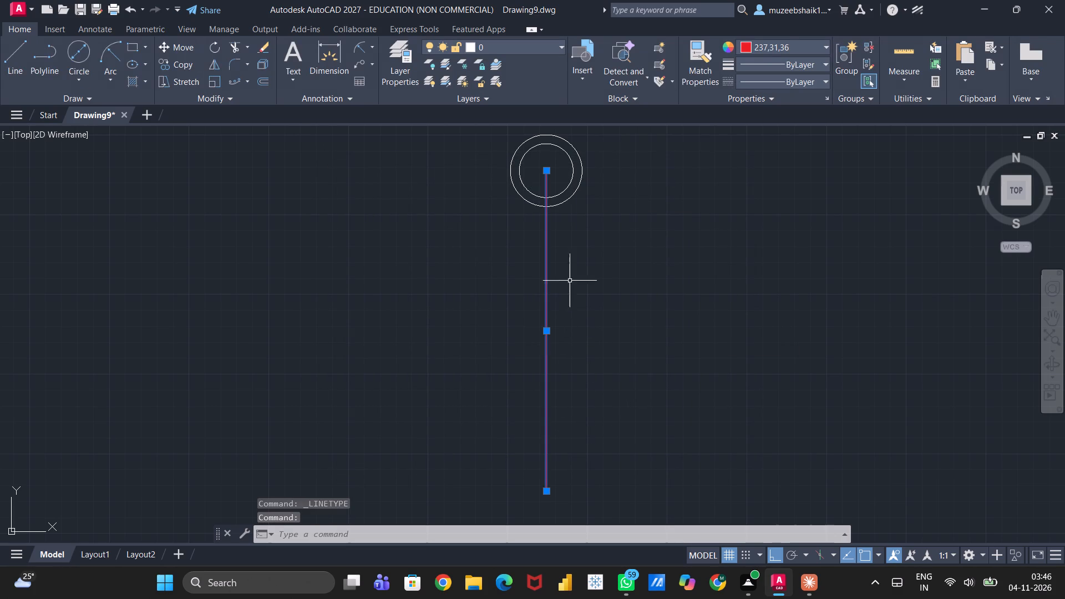
{"action": "left_click", "coordinate": [775, 77]}
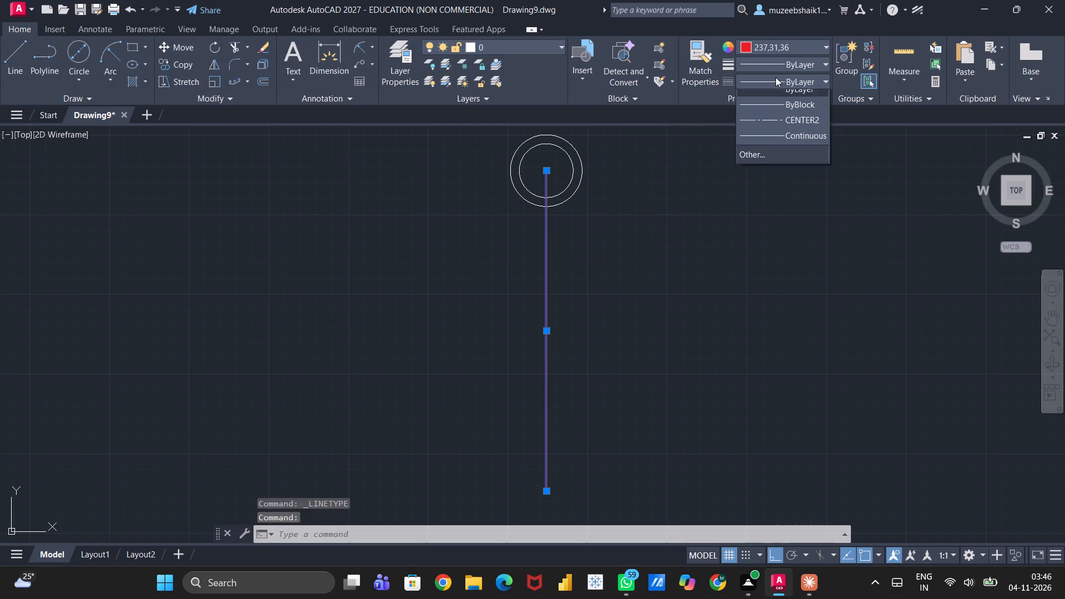
{"action": "left_click", "coordinate": [778, 131]}
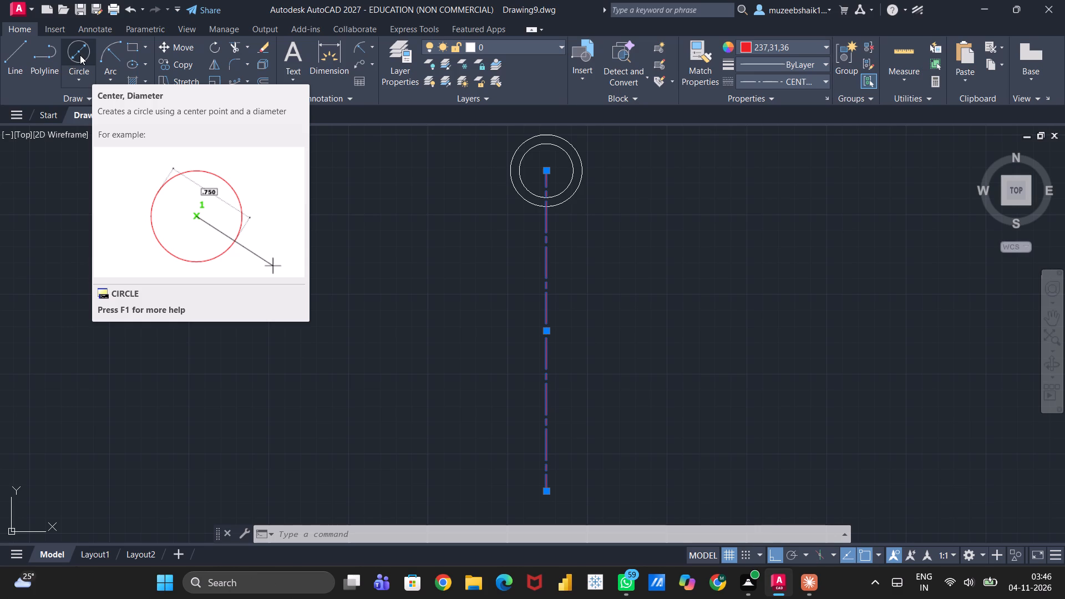
Draw a circle of diameter 27 by centre and diameter, centred on the lower end of the red centre line.
{"action": "left_click", "coordinate": [73, 47]}
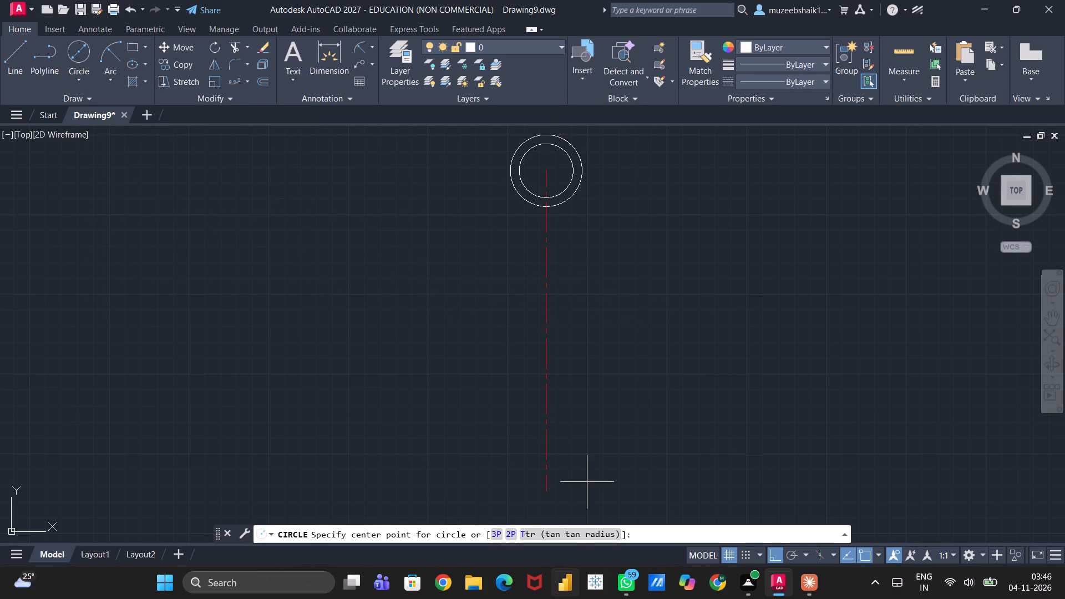
{"action": "left_click", "coordinate": [551, 489]}
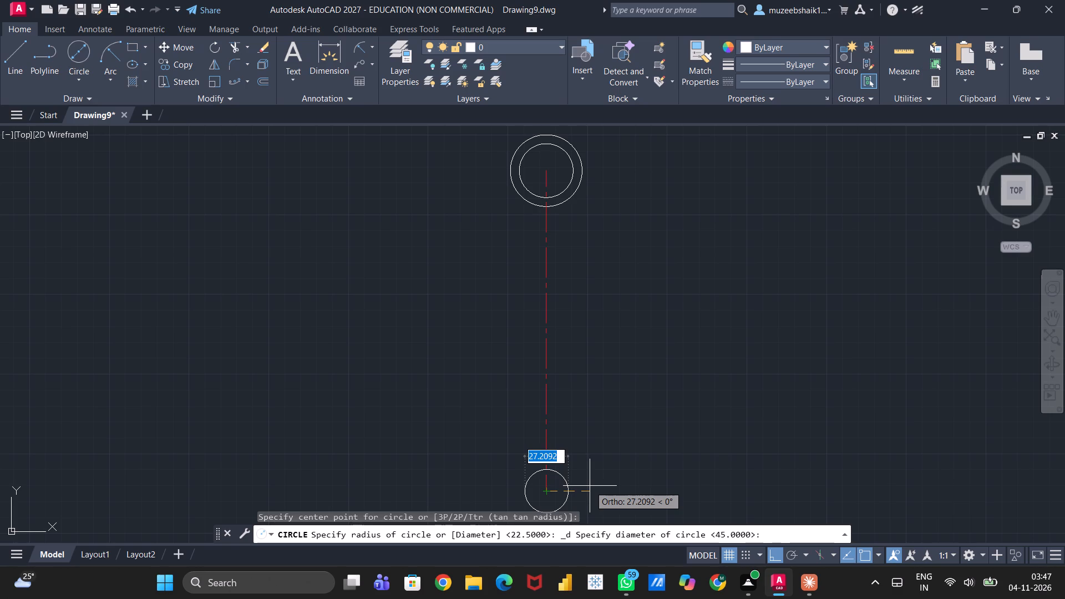
{"action": "key", "text": "1"}
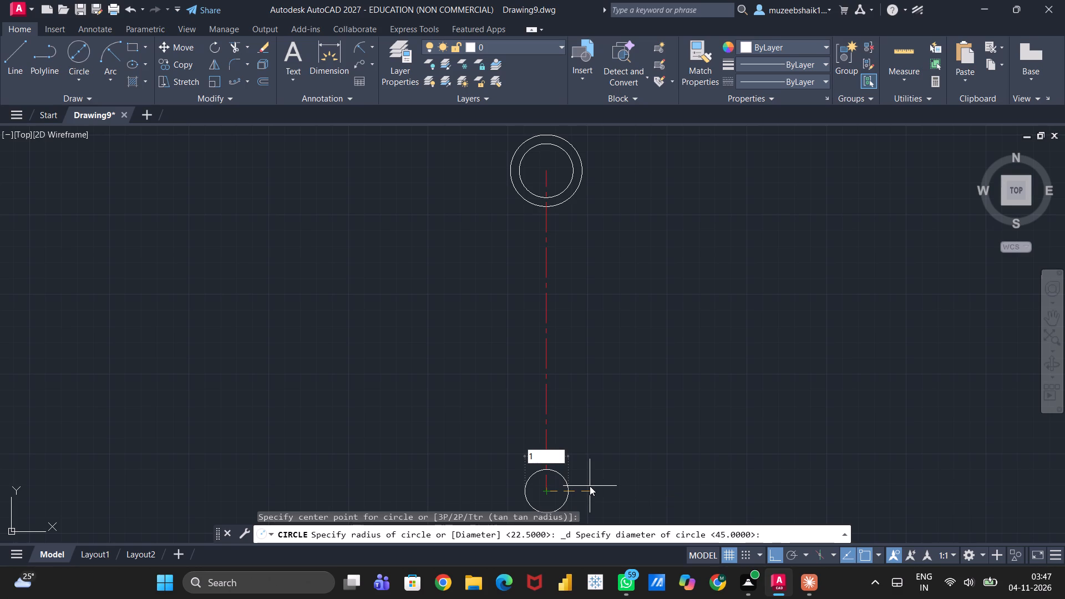
{"action": "key", "text": "BackSpace"}
{"action": "key", "text": "2"}
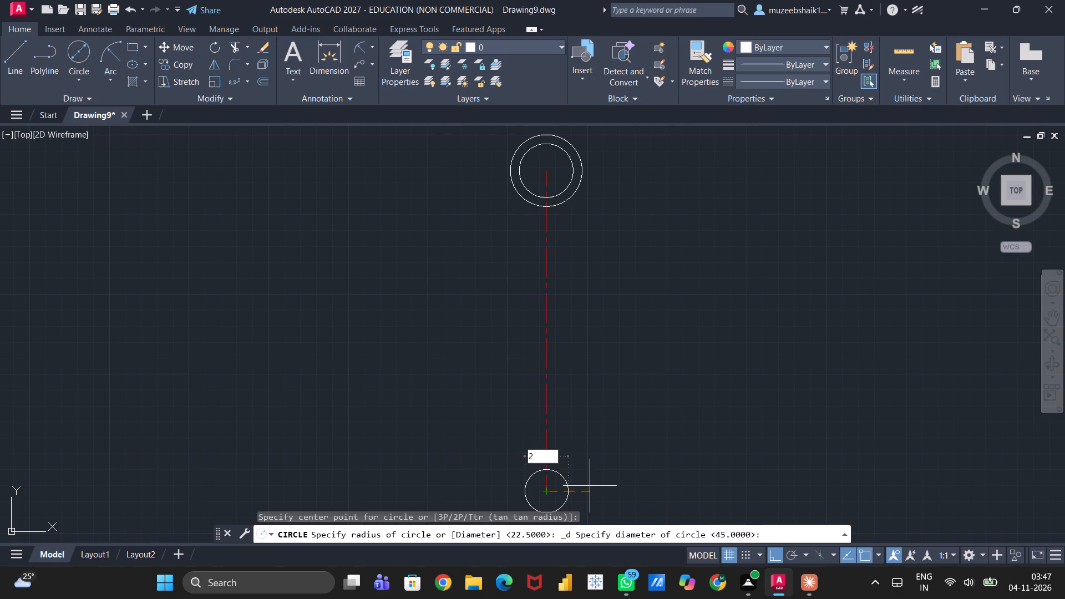
{"action": "key", "text": "7"}
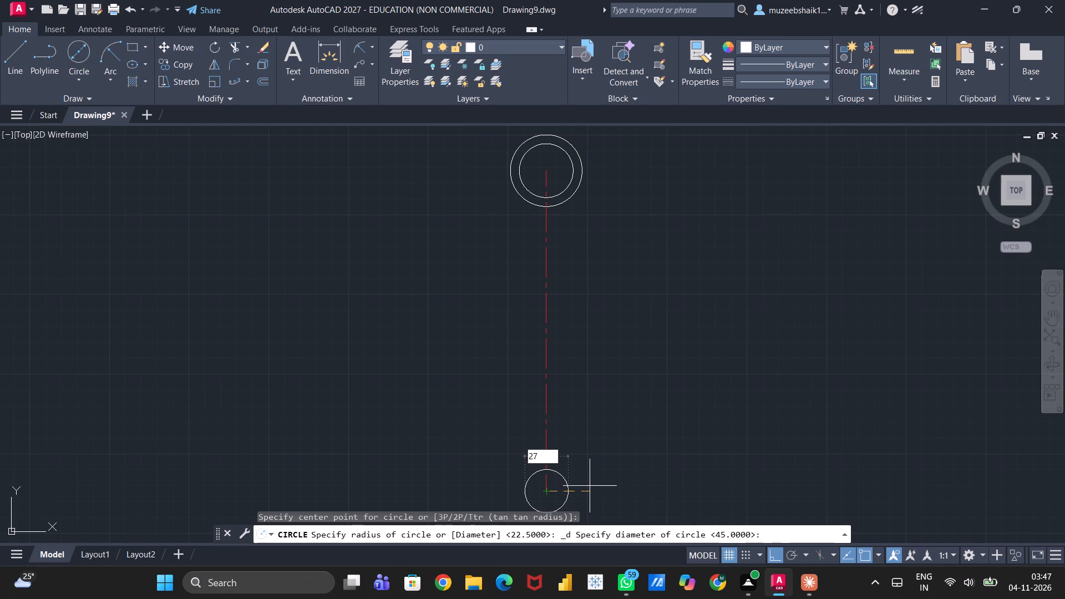
{"action": "key", "text": "Return"}
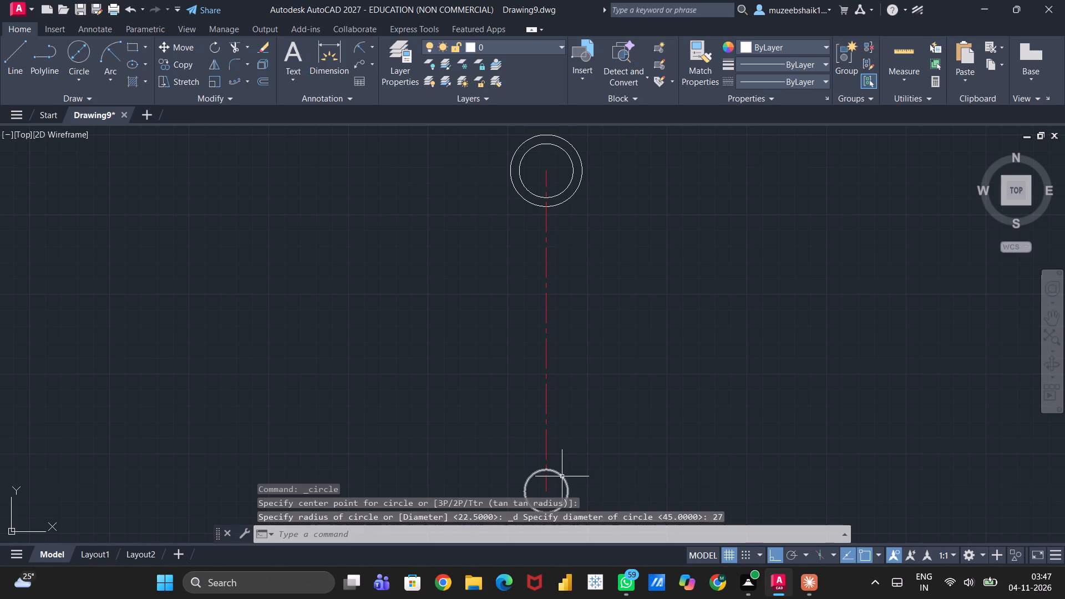
Draw a concentric circle of diameter 36 around the 27 circle at the lower end of the centre line.
{"action": "scroll", "coordinate": [562, 476], "scroll_direction": "down", "scroll_amount": 2}
{"action": "scroll", "coordinate": [562, 476], "scroll_direction": "up", "scroll_amount": 2}
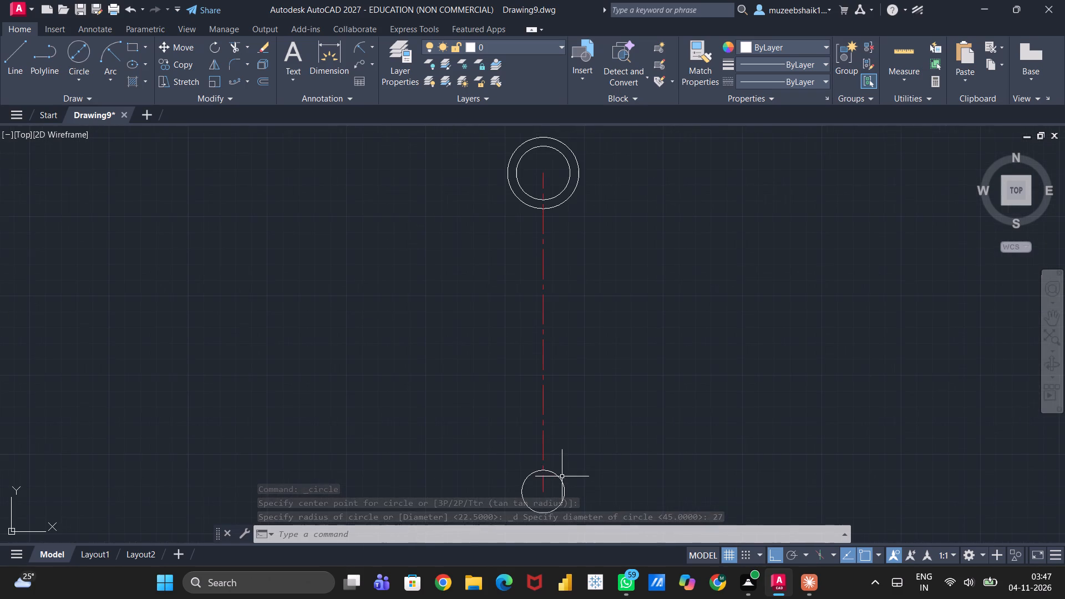
{"action": "scroll", "coordinate": [535, 520], "scroll_direction": "up", "scroll_amount": 3}
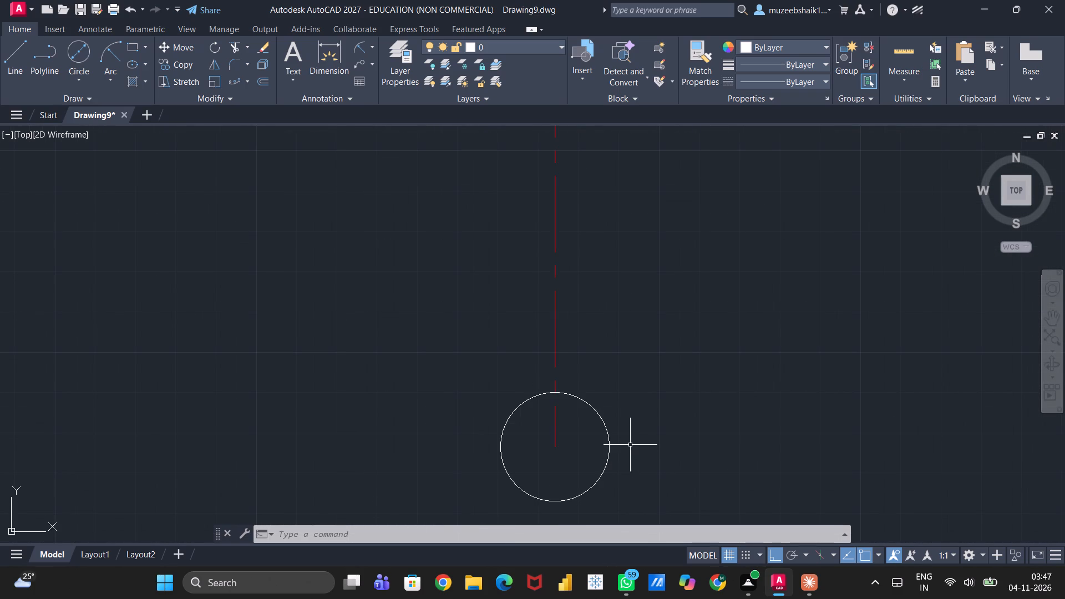
{"action": "scroll", "coordinate": [630, 445], "scroll_direction": "down", "scroll_amount": 1}
{"action": "middle_click_drag", "start_coordinate": [618, 434], "coordinate": [653, 441]}
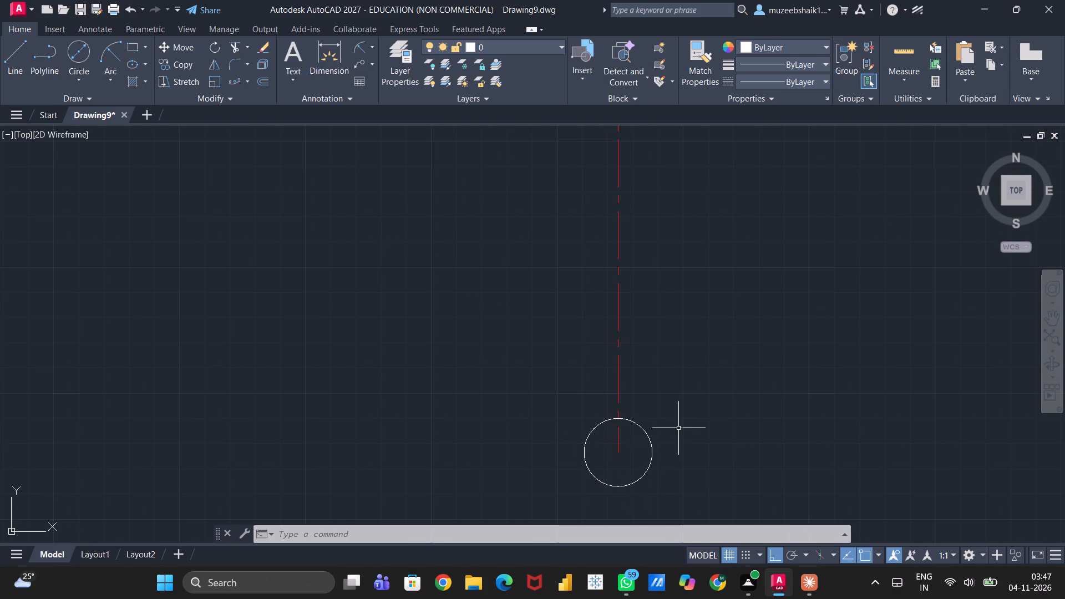
{"action": "scroll", "coordinate": [678, 428], "scroll_direction": "down", "scroll_amount": 2}
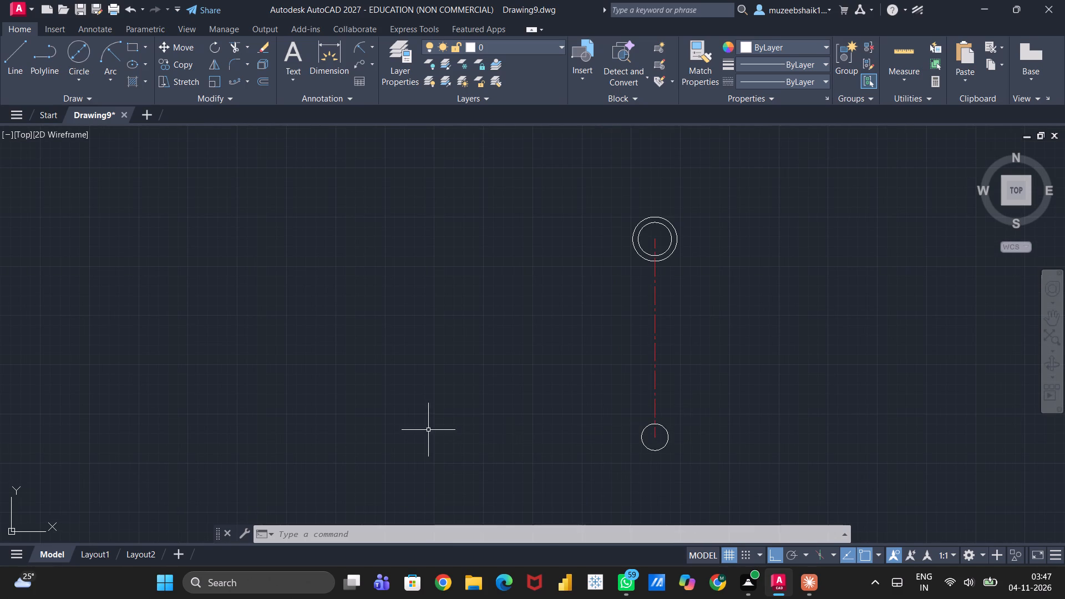
{"action": "left_click", "coordinate": [80, 69]}
{"action": "left_click", "coordinate": [121, 126]}
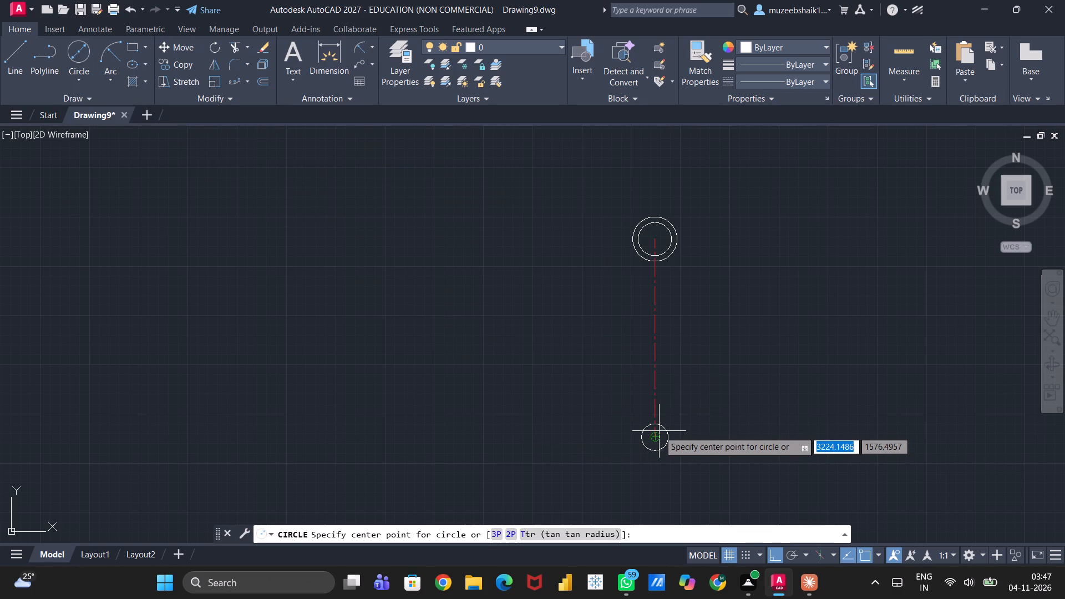
{"action": "scroll", "coordinate": [659, 431], "scroll_direction": "up", "scroll_amount": 2}
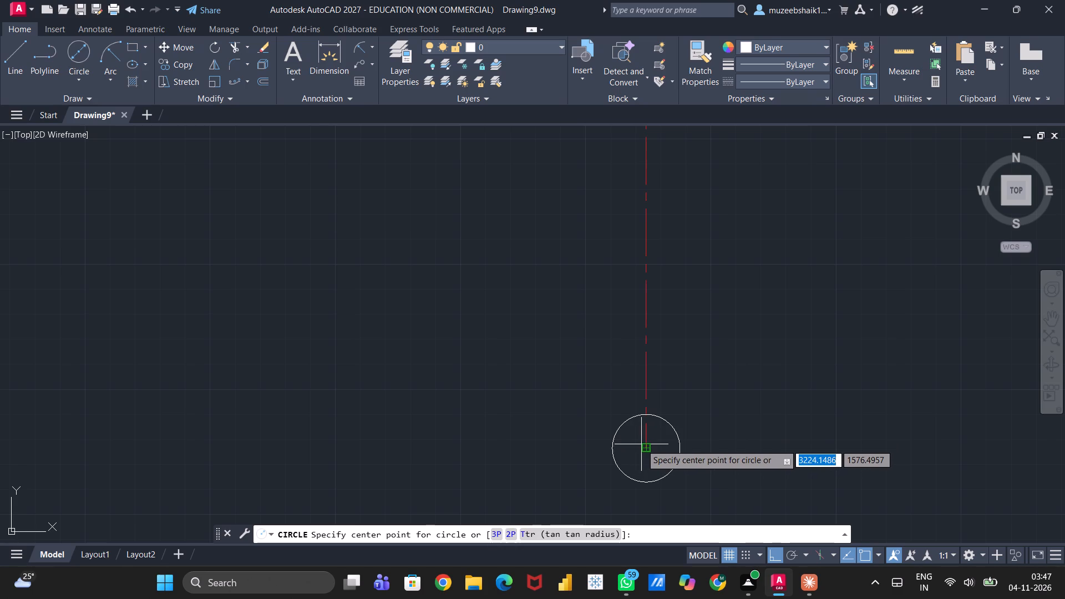
{"action": "left_click", "coordinate": [649, 449]}
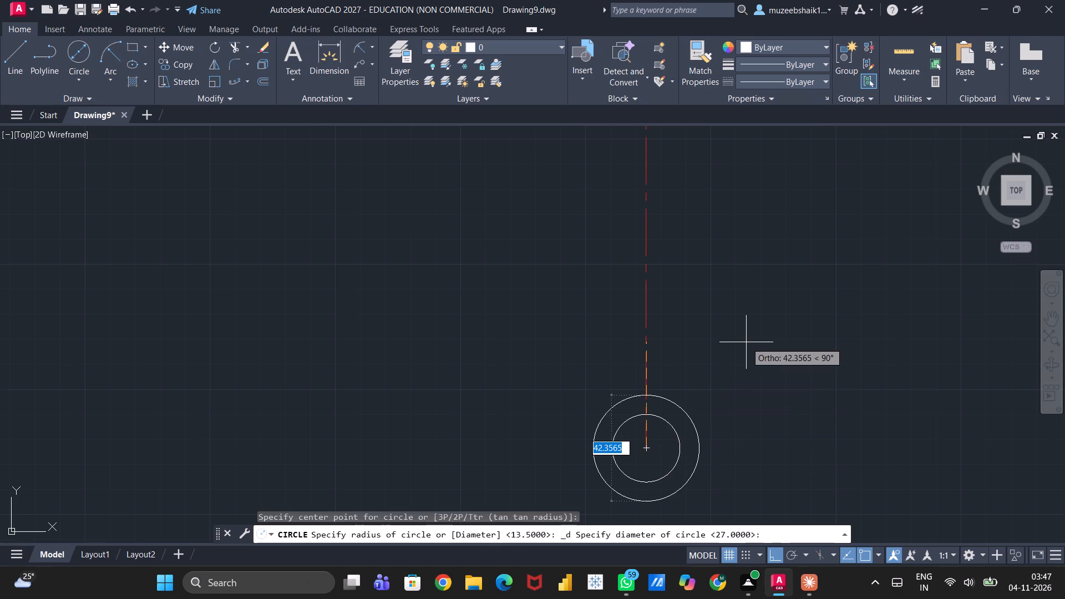
{"action": "type", "text": "36"}
{"action": "key", "text": "Return"}
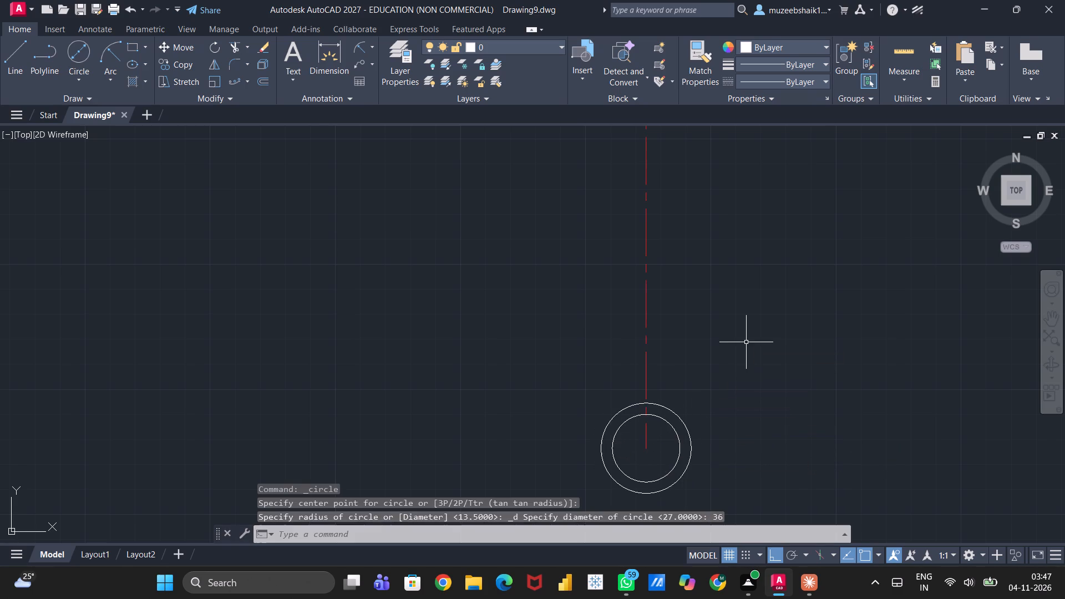
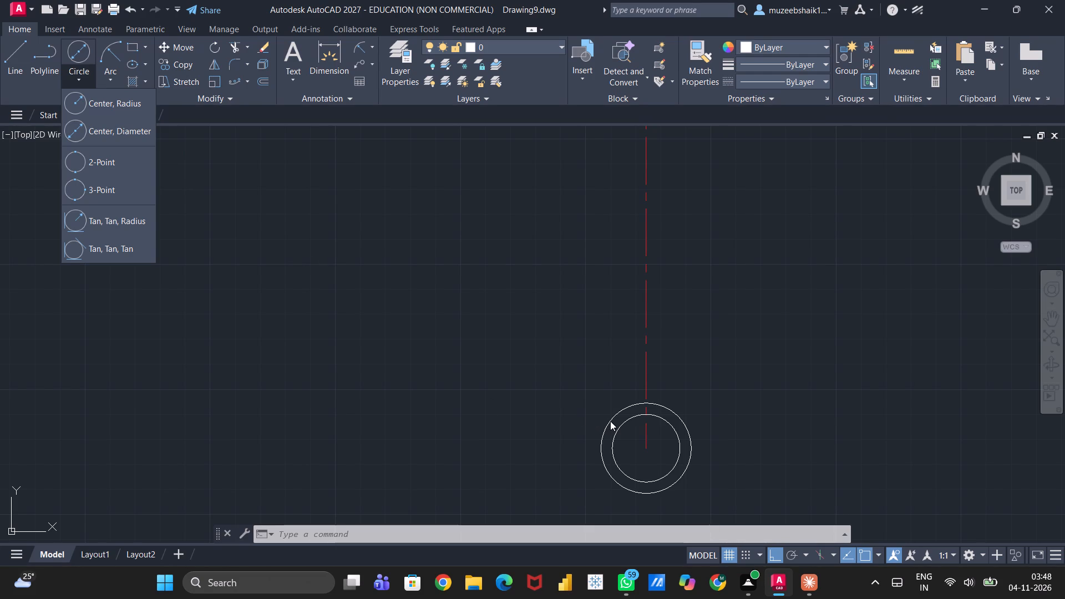
Add a radius dimension to the outer circle at the lower end of the centre line, placing its text outside the circle.
{"action": "left_click", "coordinate": [509, 397]}
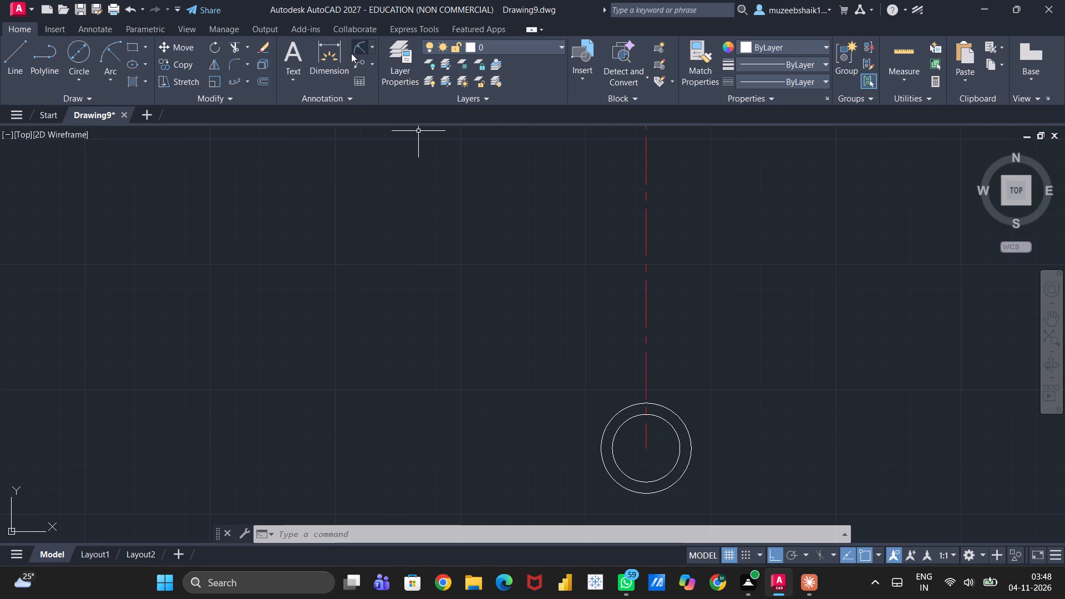
{"action": "left_click", "coordinate": [362, 43]}
{"action": "left_click", "coordinate": [685, 425]}
{"action": "left_click", "coordinate": [712, 420]}
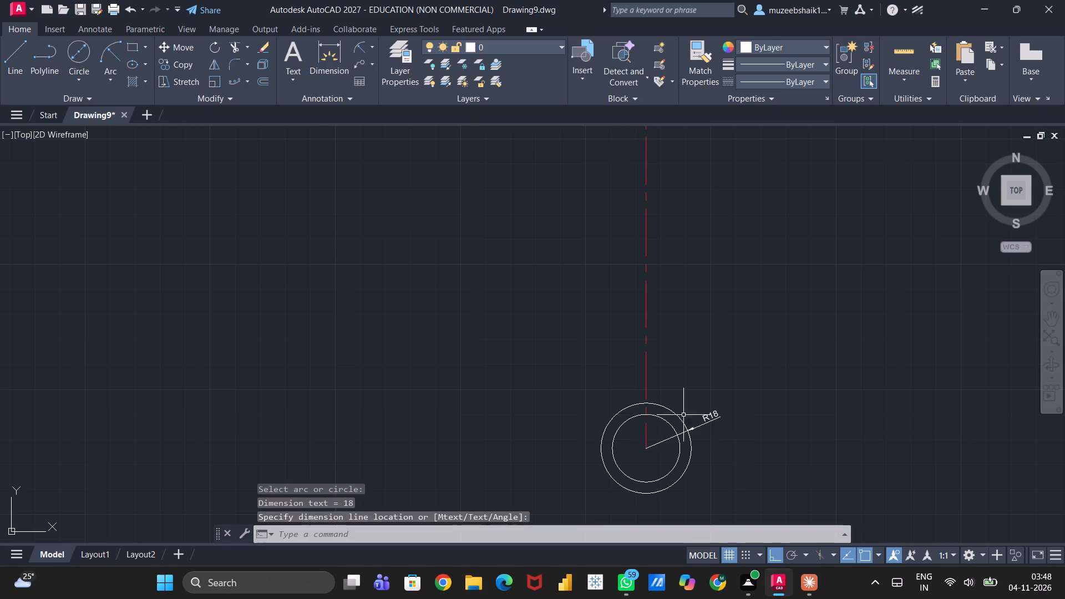
Add a diameter dimension to the inner circle at the lower end of the centre line, with its text beyond the outer circle.
{"action": "left_click", "coordinate": [371, 47]}
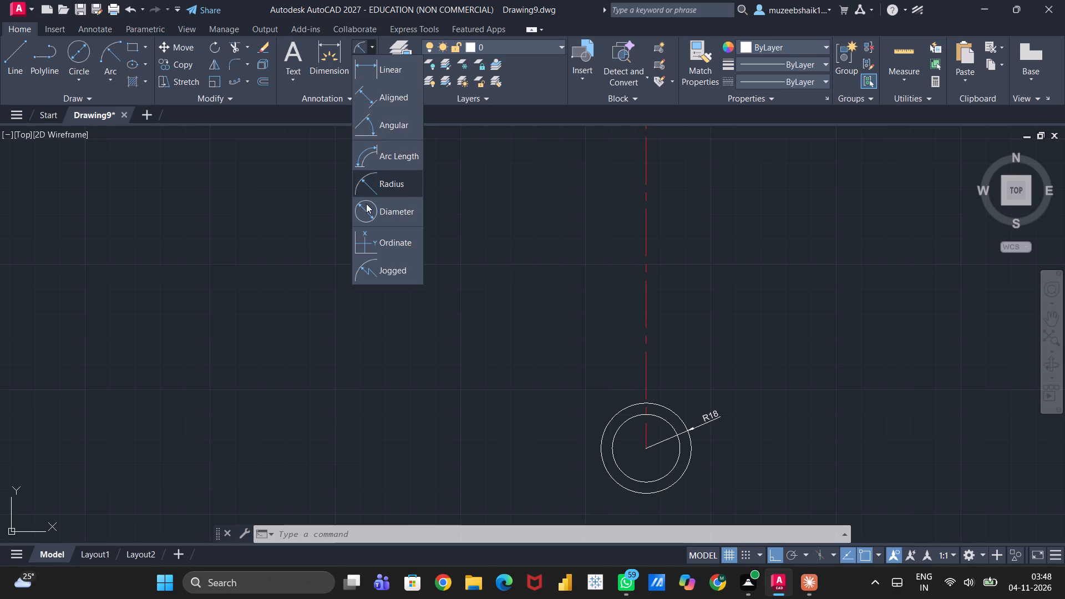
{"action": "left_click", "coordinate": [366, 204]}
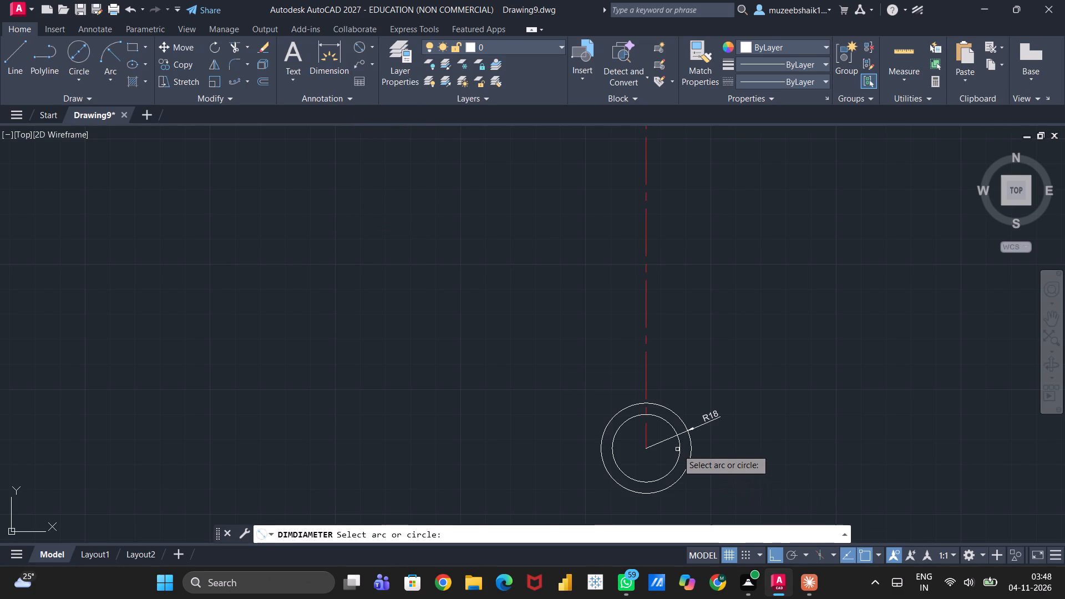
{"action": "left_click", "coordinate": [680, 449]}
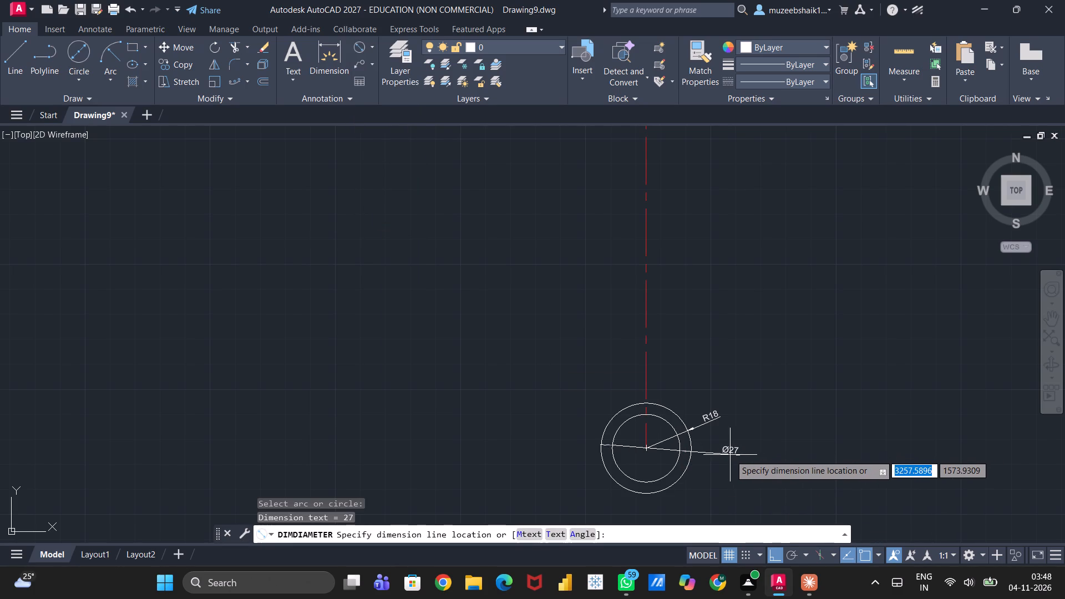
{"action": "left_click", "coordinate": [730, 455]}
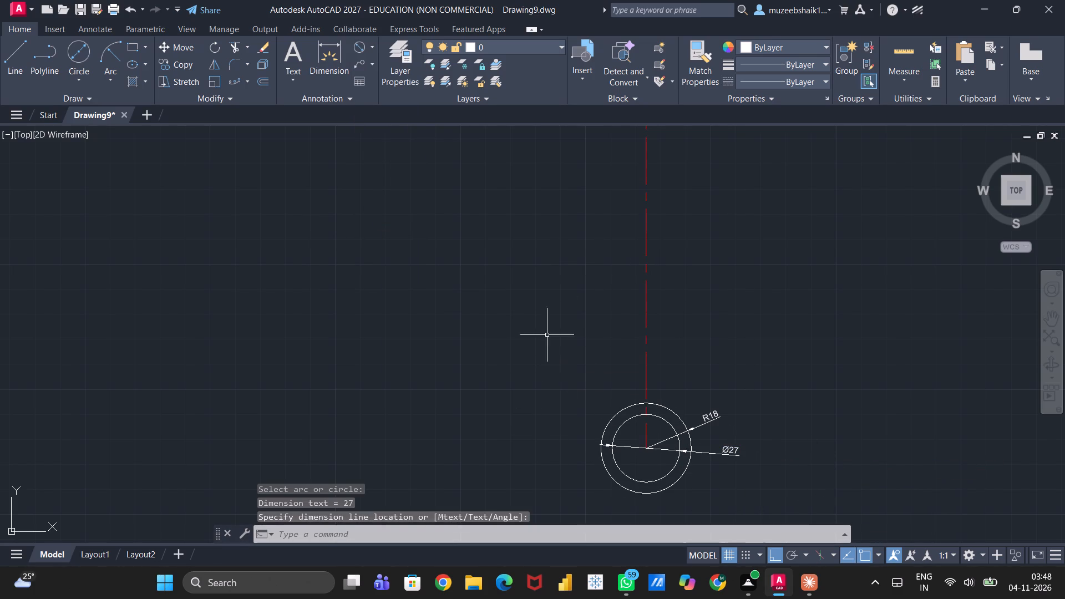
Add a diameter dimension to the outer circle, running diagonally with its text just outside the circle's upper edge.
{"action": "left_click", "coordinate": [358, 43]}
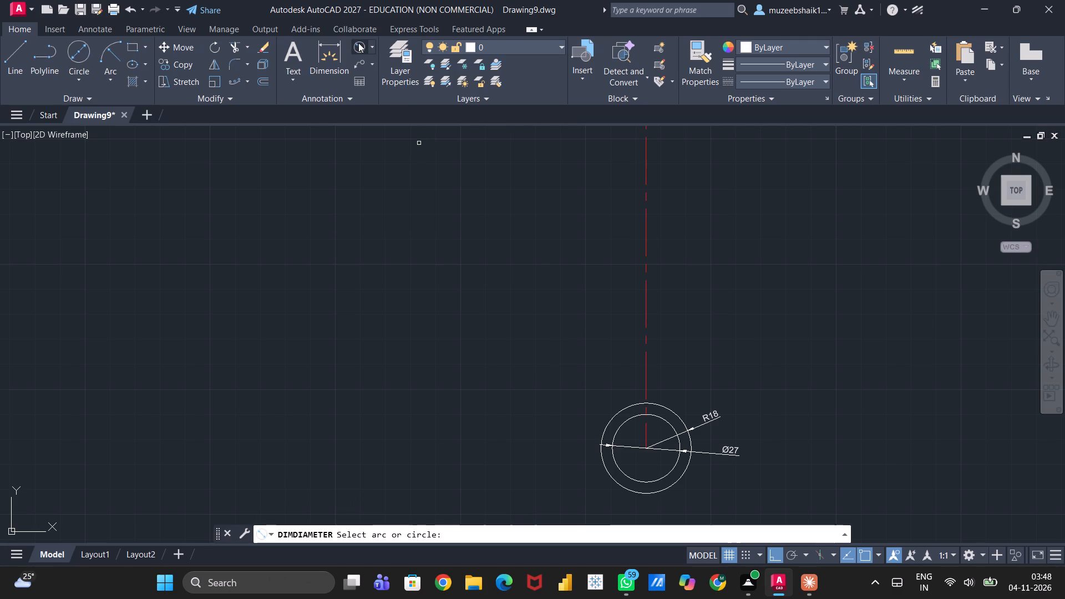
{"action": "left_click", "coordinate": [676, 415]}
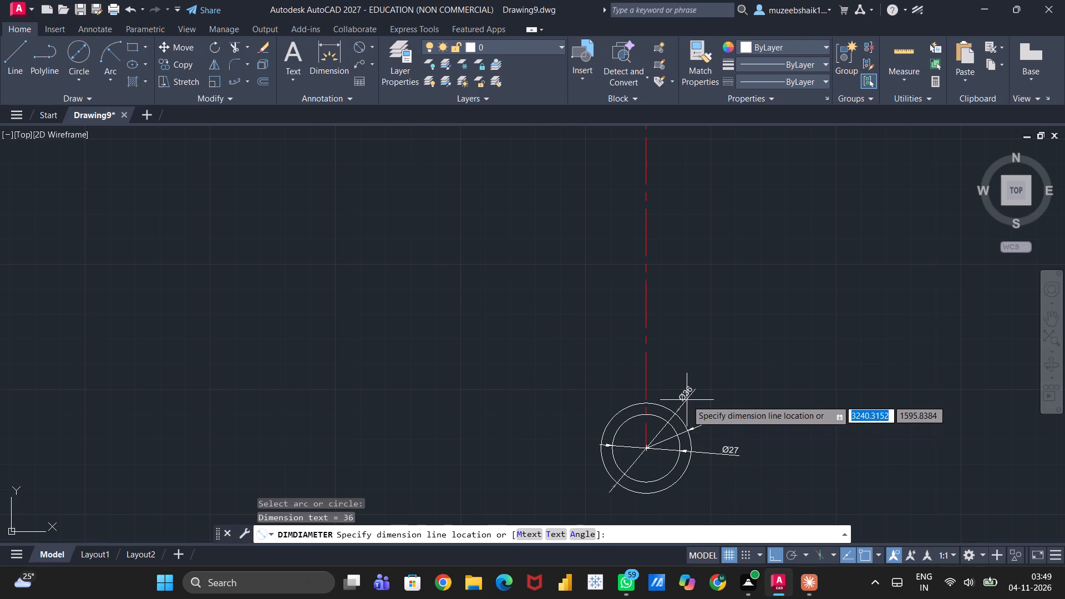
{"action": "left_click", "coordinate": [687, 400]}
Select the radius dimension of the outer circle.
{"action": "left_click", "coordinate": [710, 418]}
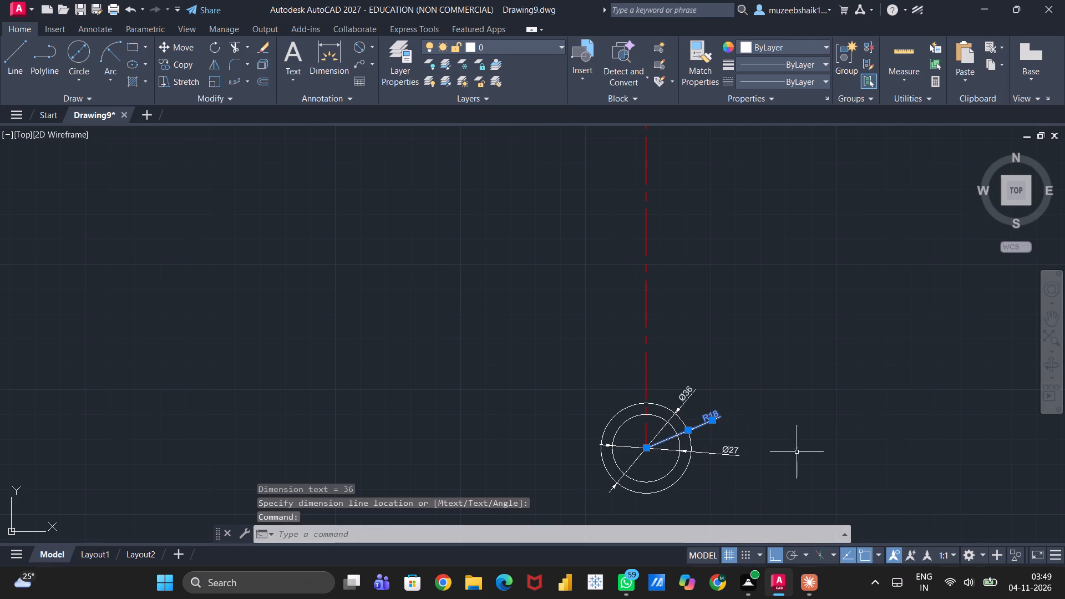
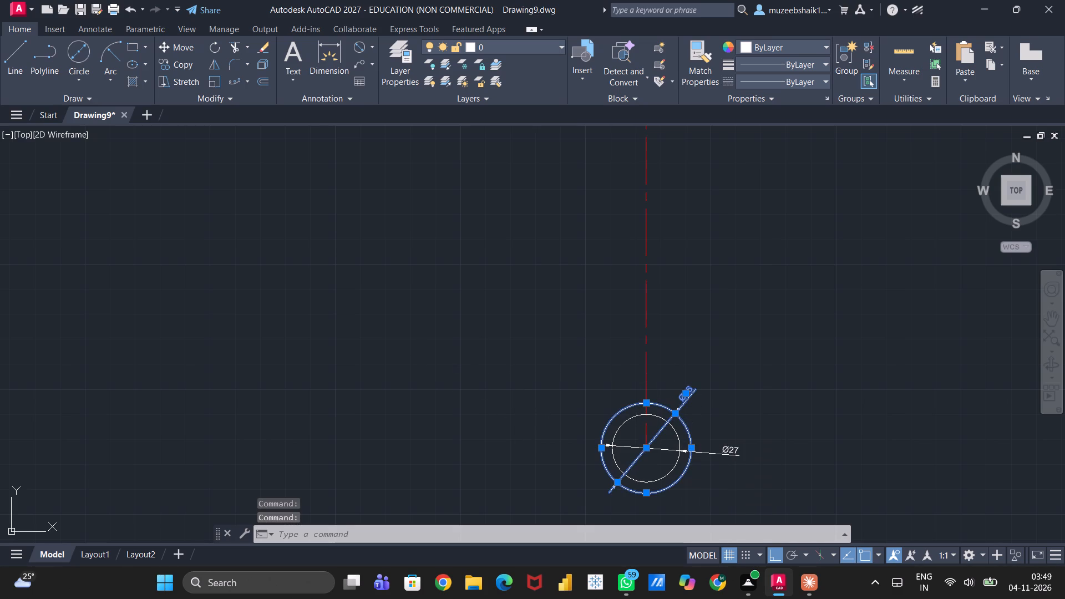
Delete both circles at the lower end of the centre line along with their diameter dimensions.
{"action": "left_click", "coordinate": [660, 417]}
{"action": "key", "text": "Delete"}
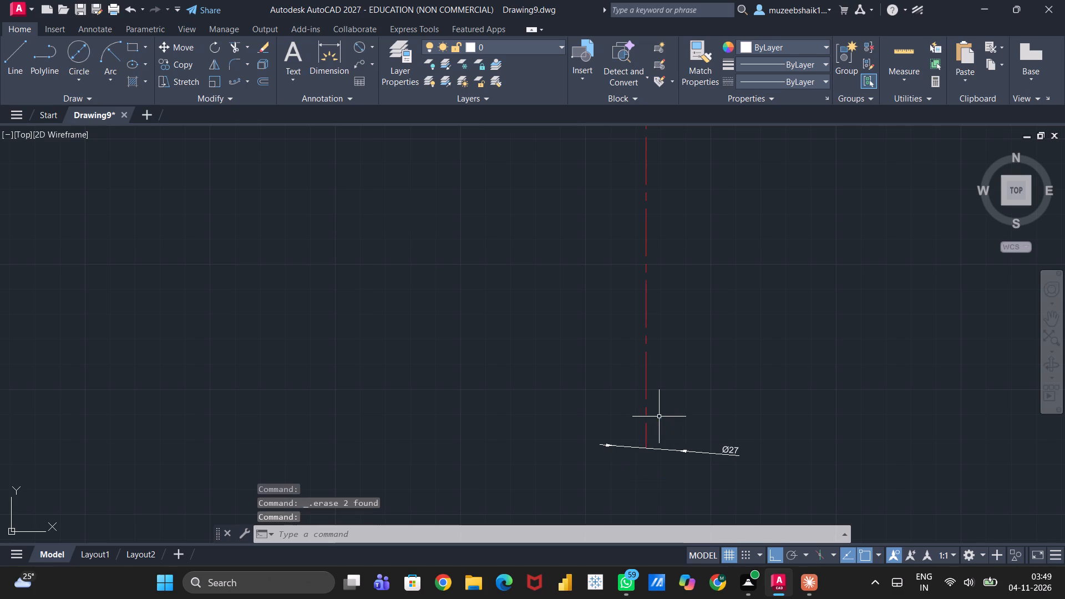
{"action": "left_click", "coordinate": [676, 451]}
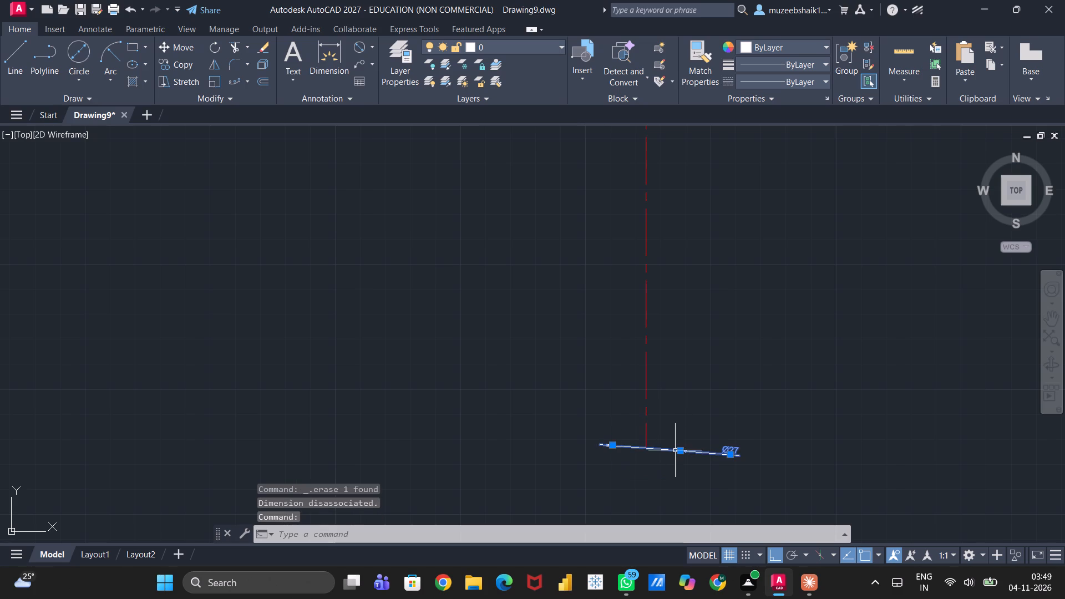
{"action": "key", "text": "Delete"}
Draw two concentric circles with radii 27 and 36, centred on the lower endpoint of the centre line.
{"action": "left_click", "coordinate": [85, 79]}
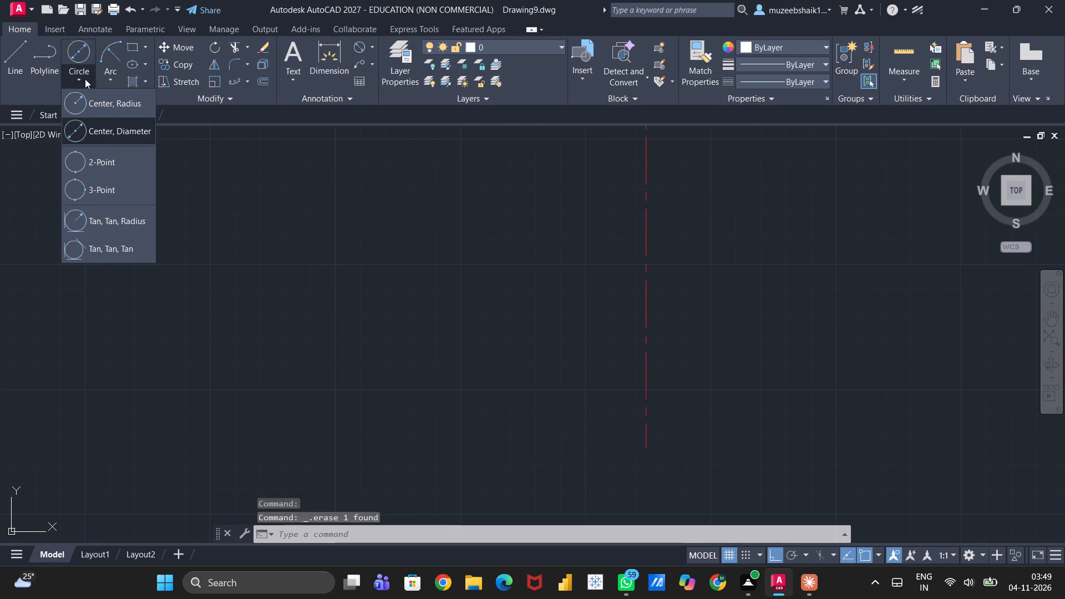
{"action": "left_click", "coordinate": [122, 111]}
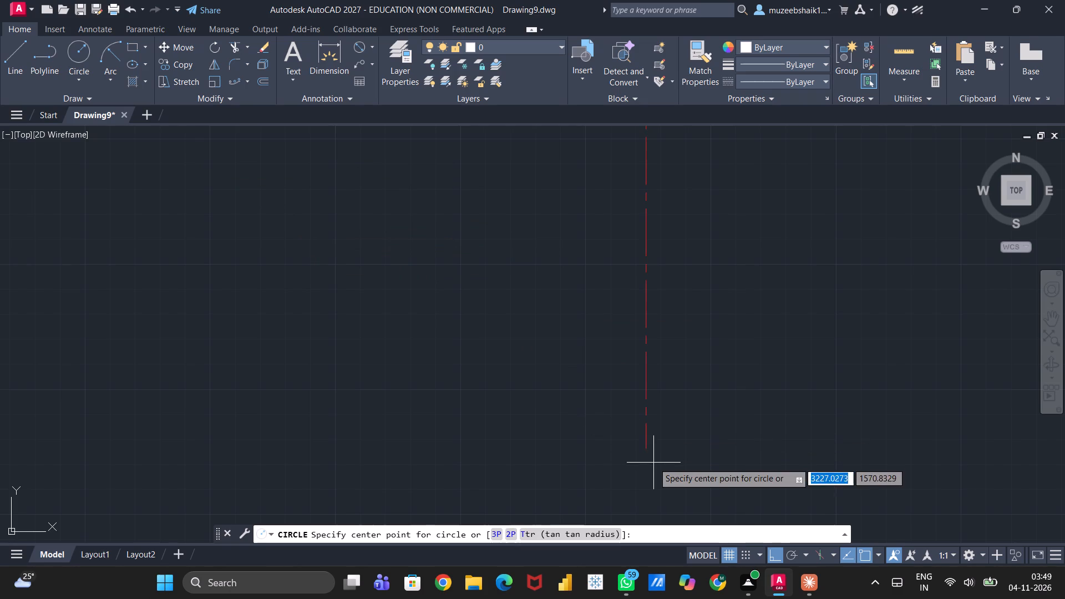
{"action": "left_click", "coordinate": [648, 446]}
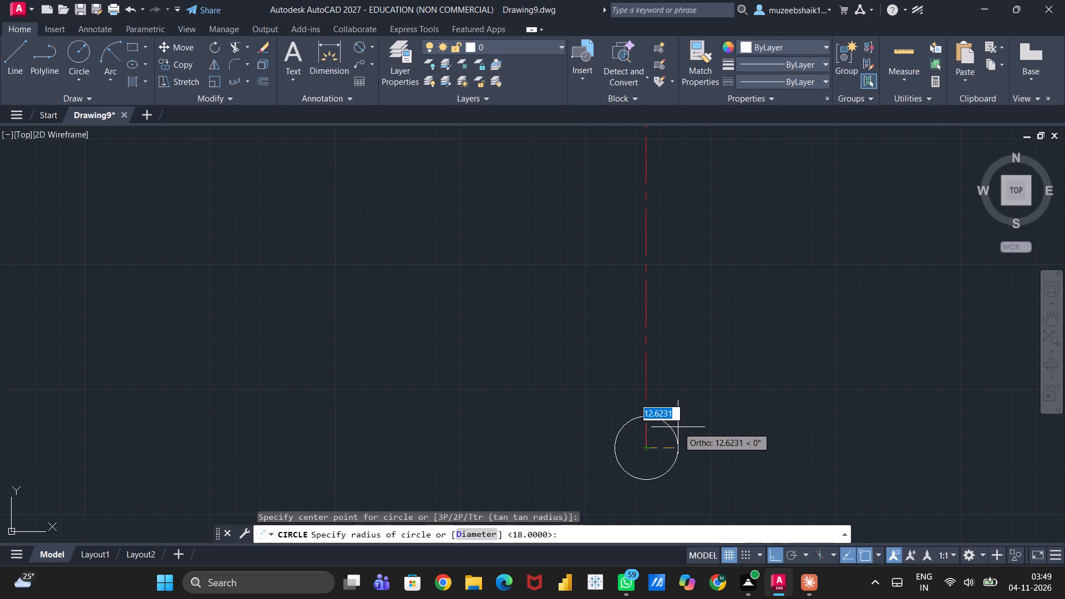
{"action": "type", "text": "27"}
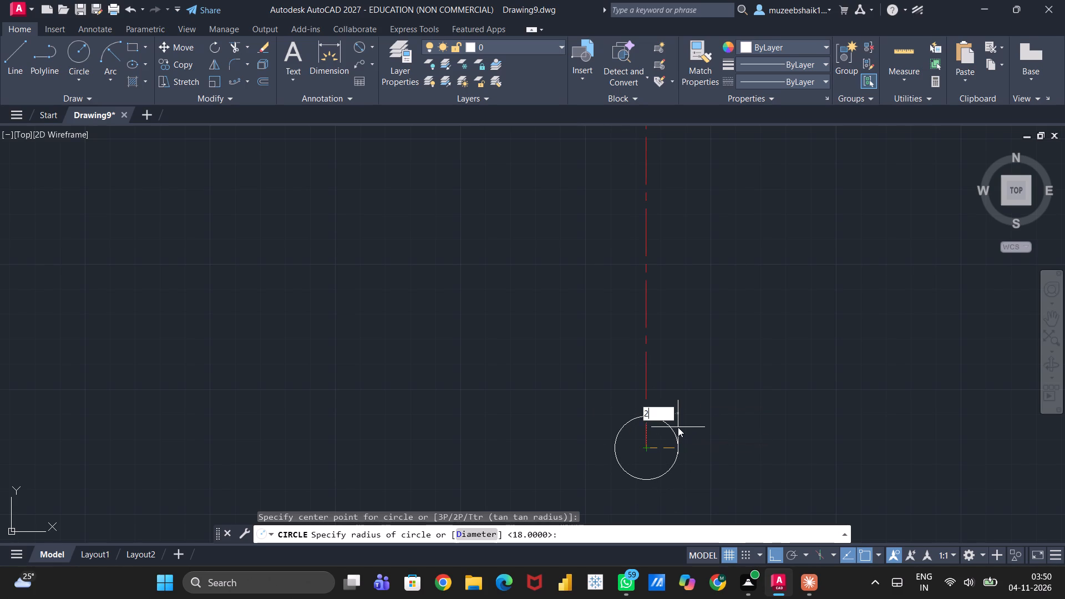
{"action": "key", "text": "Return"}
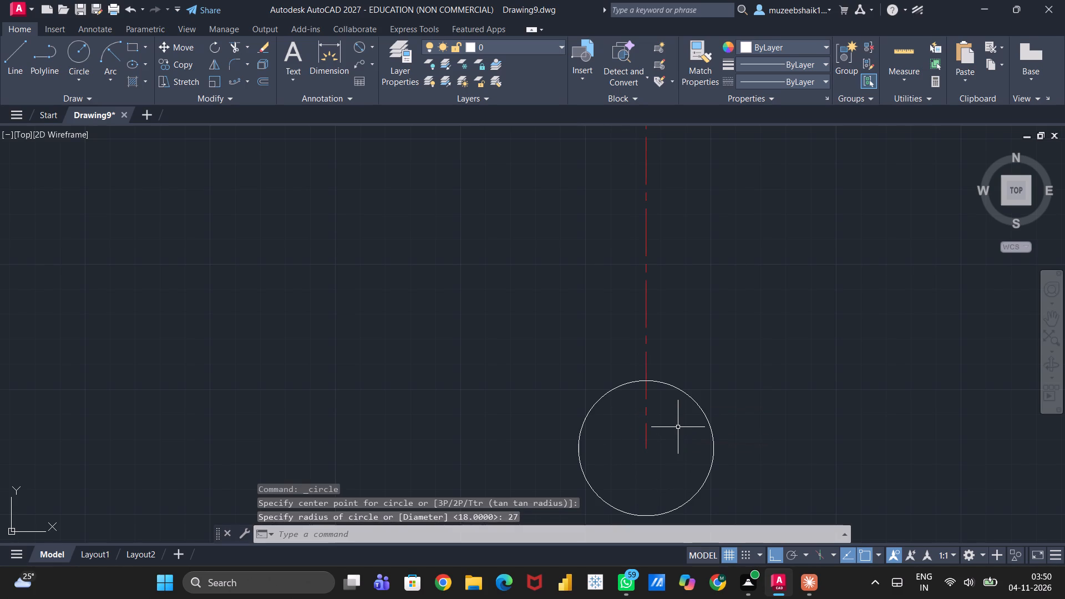
{"action": "key", "text": "space"}
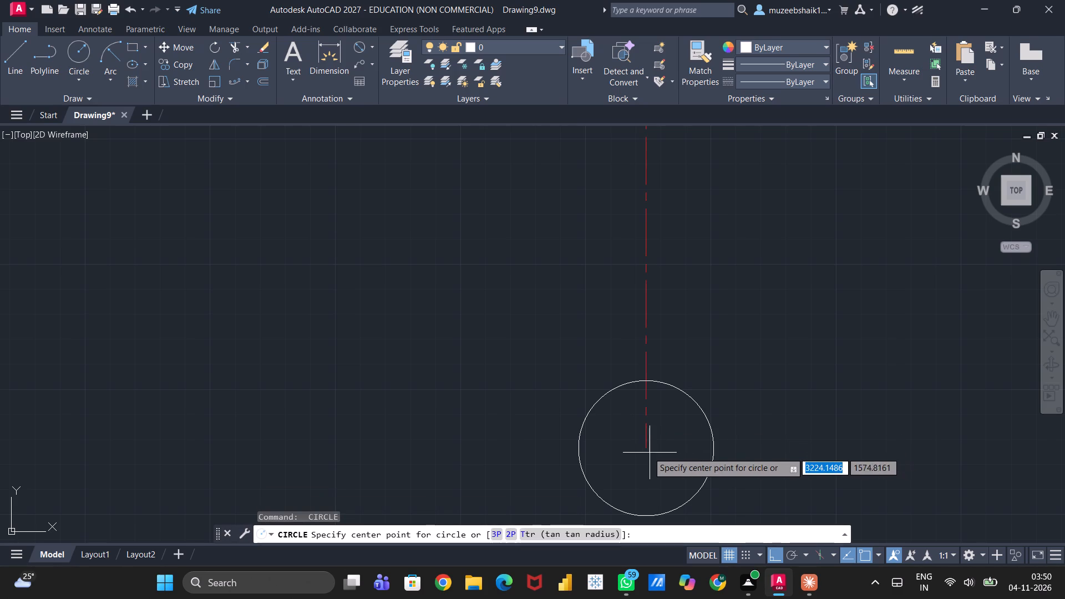
{"action": "left_click", "coordinate": [646, 451]}
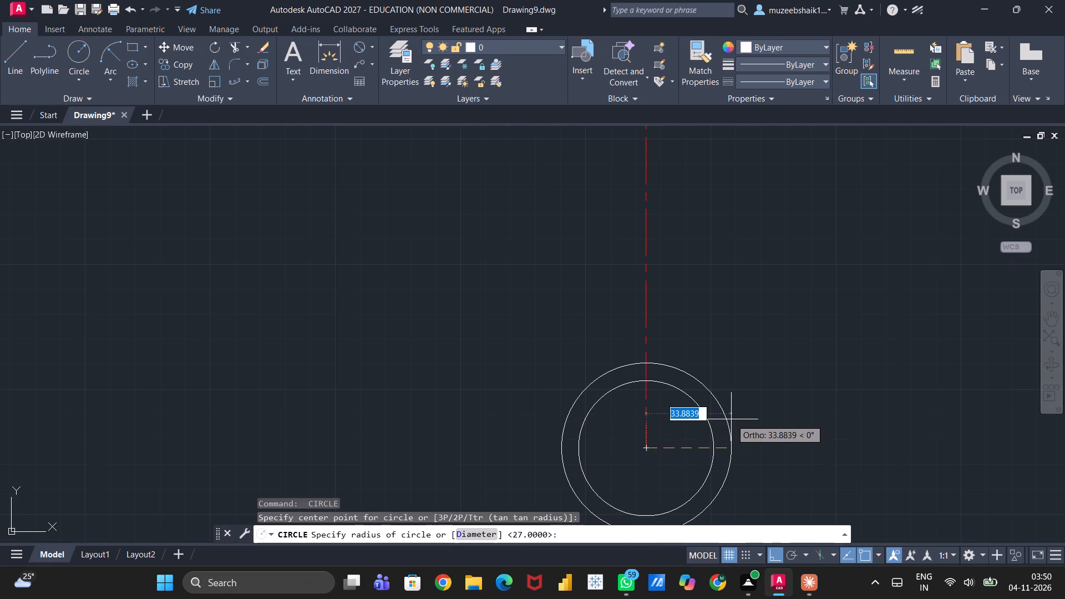
{"action": "type", "text": "36"}
{"action": "key", "text": "Return"}
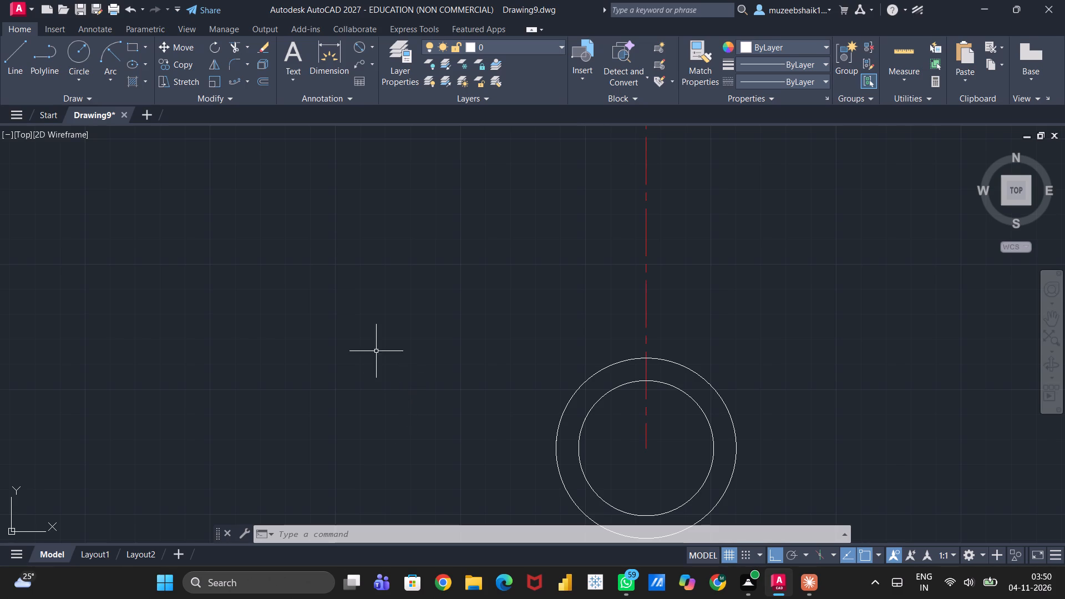
Draw another concentric circle of radius 37 centred on the lower endpoint of the centre line.
{"action": "scroll", "coordinate": [777, 362], "scroll_direction": "down", "scroll_amount": 2}
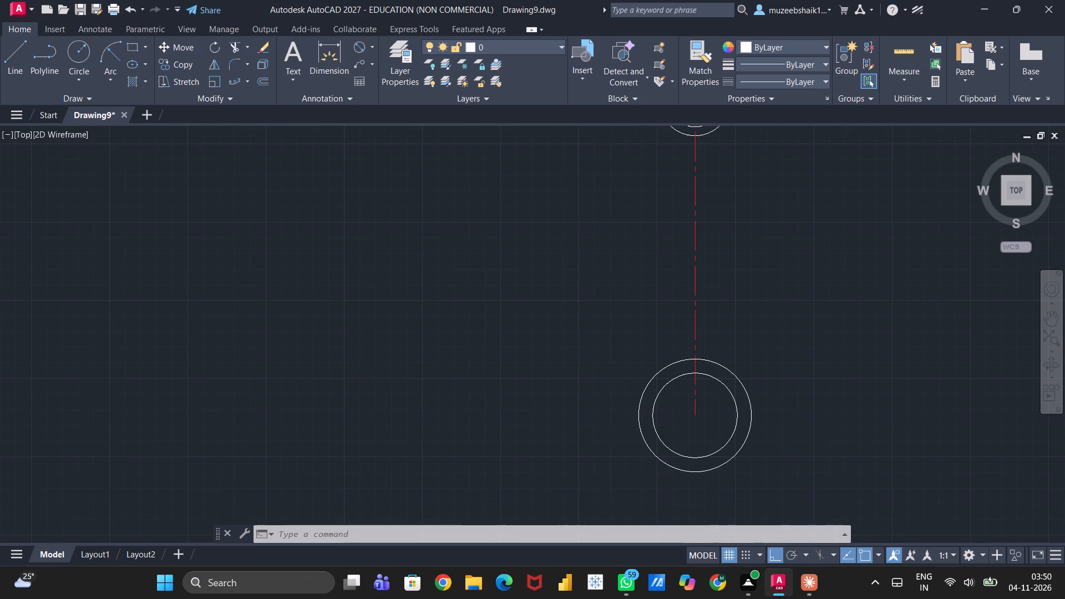
{"action": "middle_click_drag", "start_coordinate": [759, 339], "coordinate": [711, 408]}
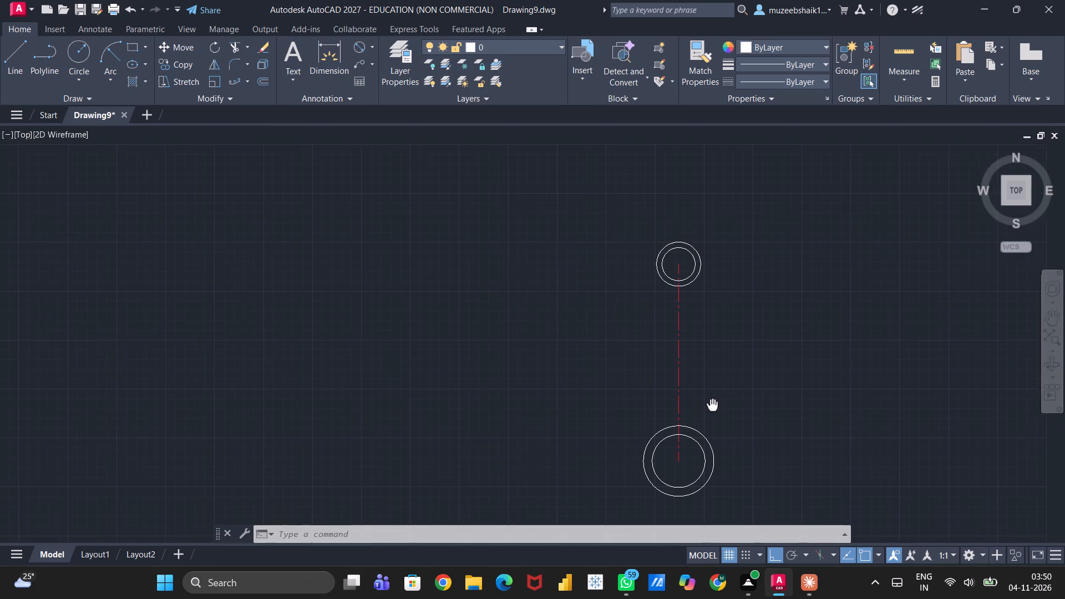
{"action": "middle_click_drag", "start_coordinate": [711, 408], "coordinate": [709, 408]}
{"action": "scroll", "coordinate": [709, 408], "scroll_direction": "up", "scroll_amount": 1}
{"action": "middle_click_drag", "start_coordinate": [710, 408], "coordinate": [691, 395]}
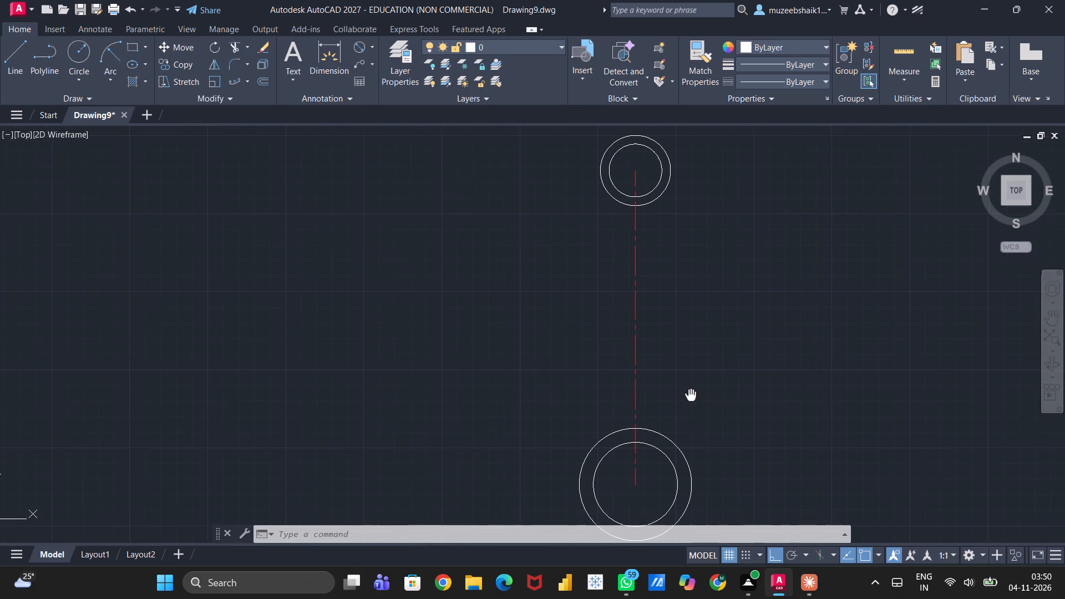
{"action": "middle_click_drag", "start_coordinate": [691, 395], "coordinate": [681, 387]}
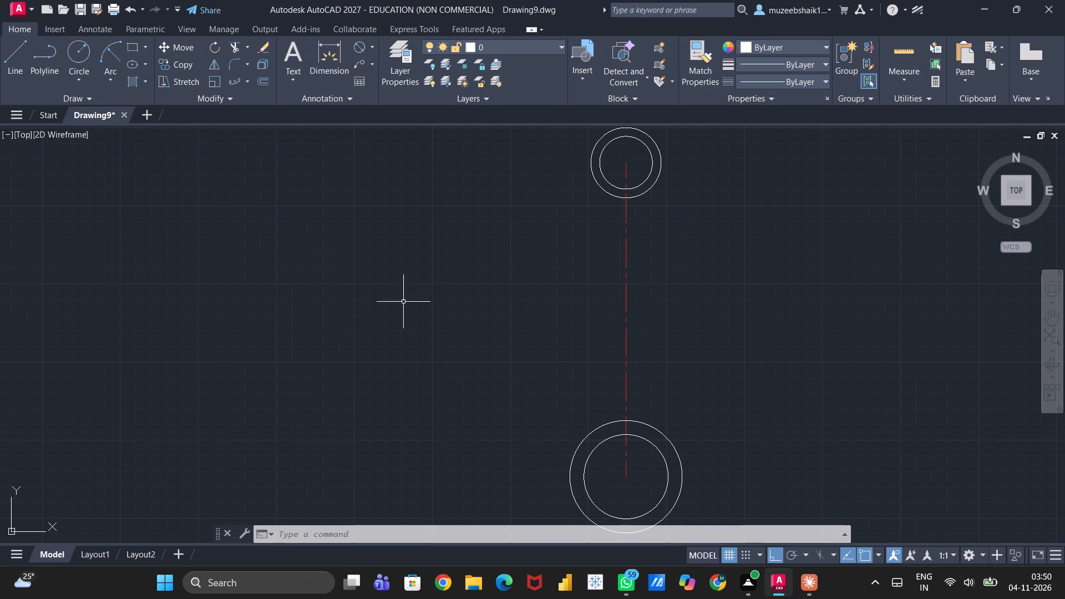
{"action": "key", "text": "space"}
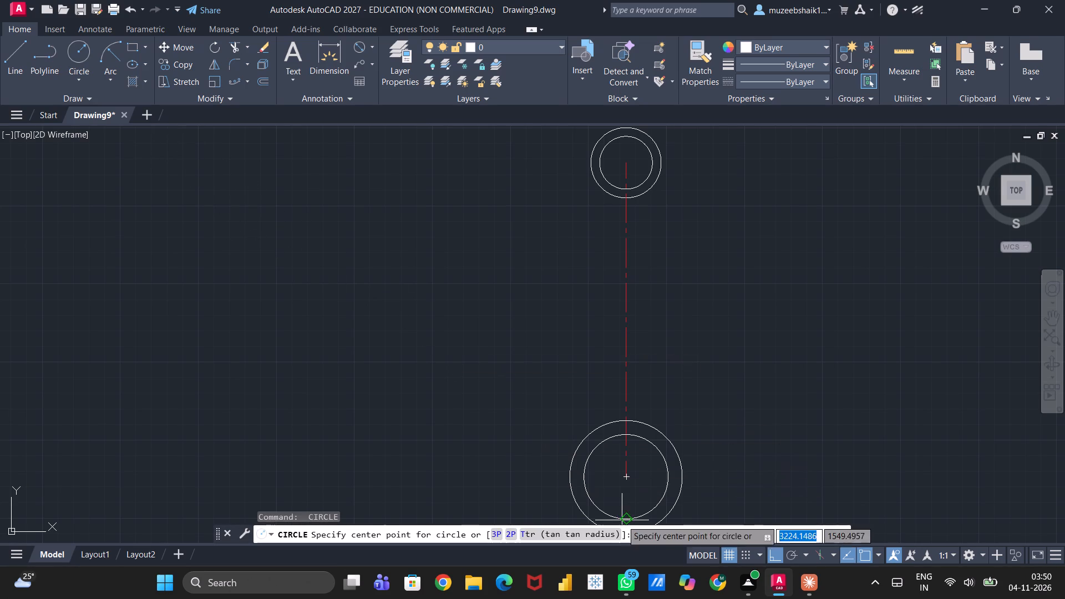
{"action": "left_click", "coordinate": [627, 480]}
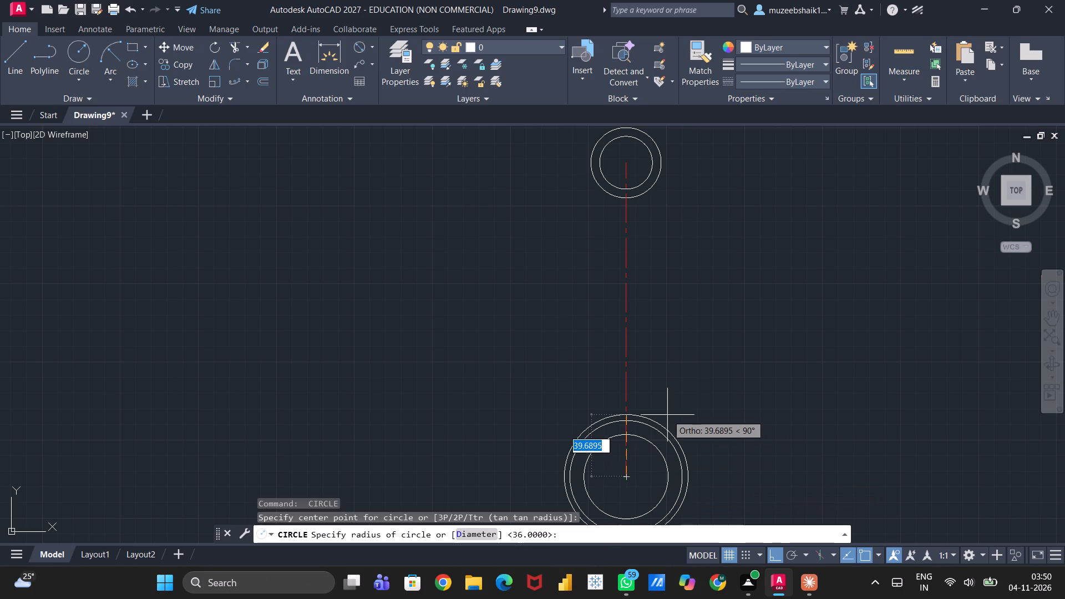
{"action": "type", "text": "37"}
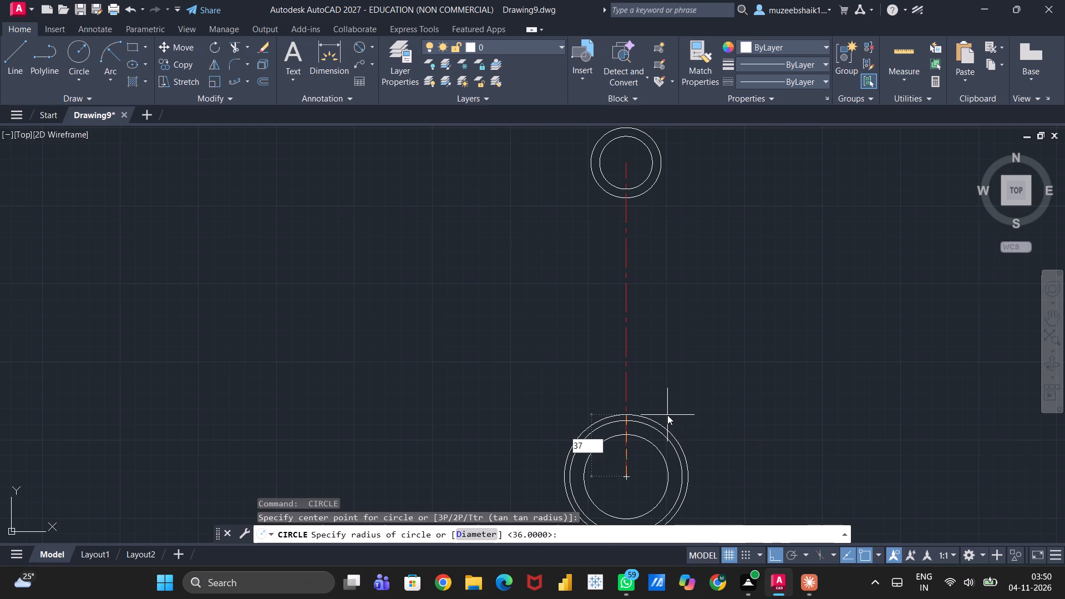
{"action": "key", "text": "Return"}
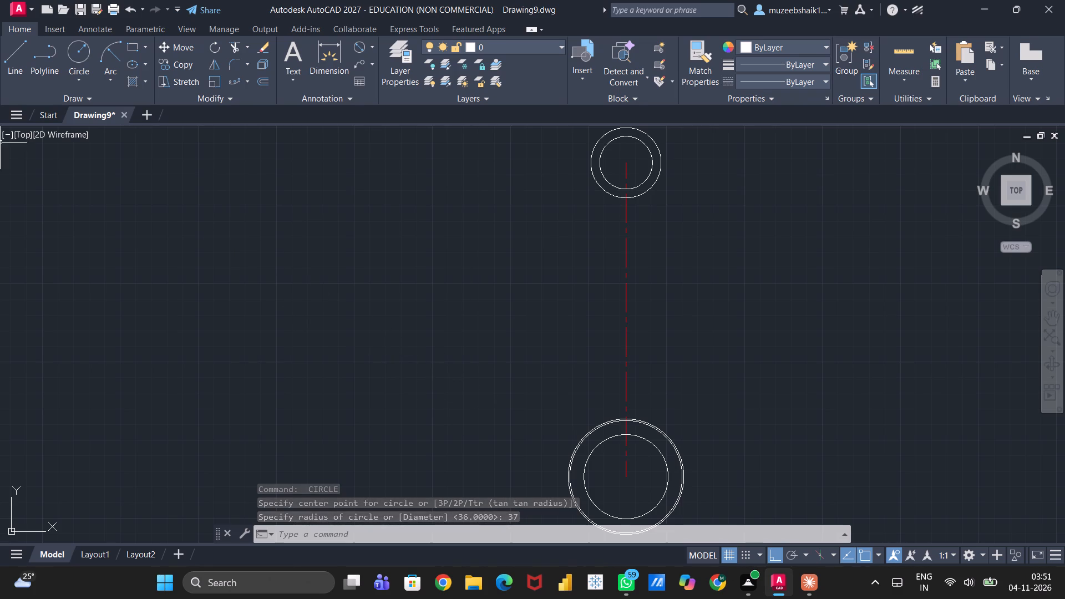
Draw a vertical line 45 units long upward from the midpoint of the red centre line.
{"action": "left_click", "coordinate": [16, 54]}
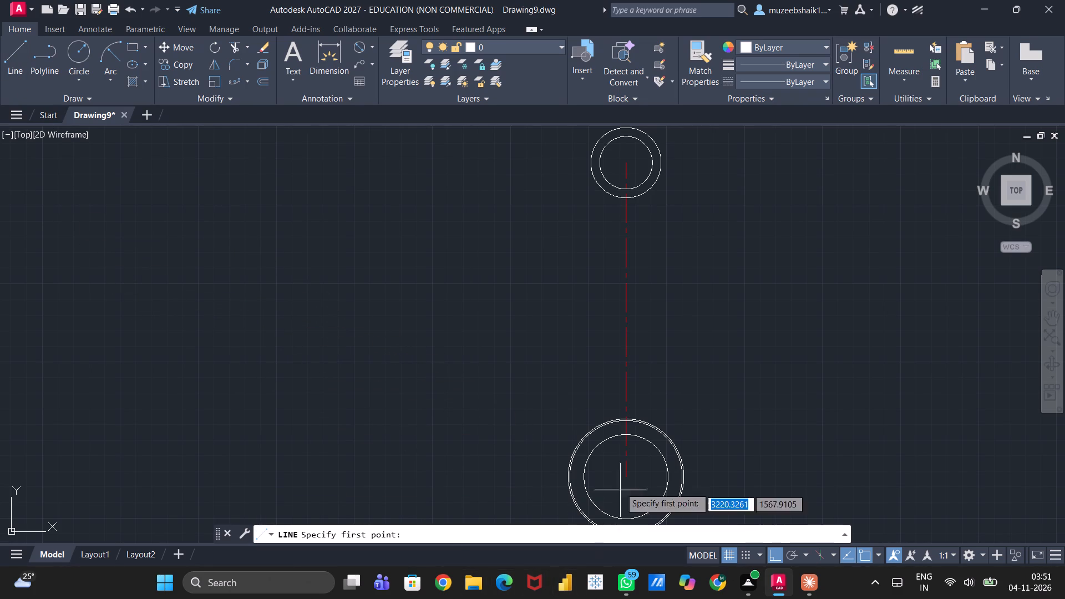
{"action": "left_click", "coordinate": [622, 317]}
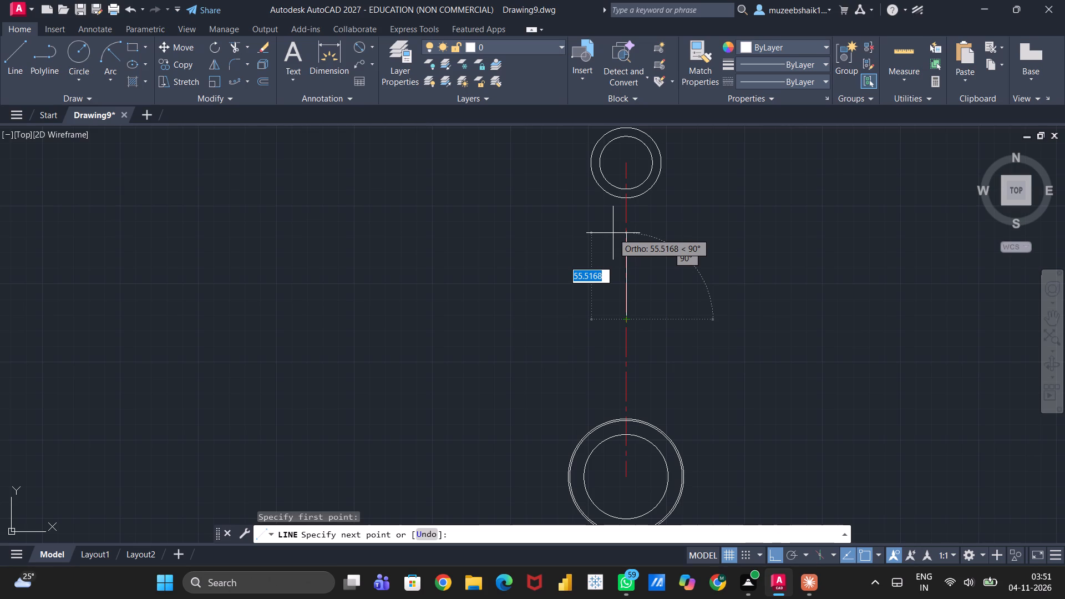
{"action": "type", "text": "45"}
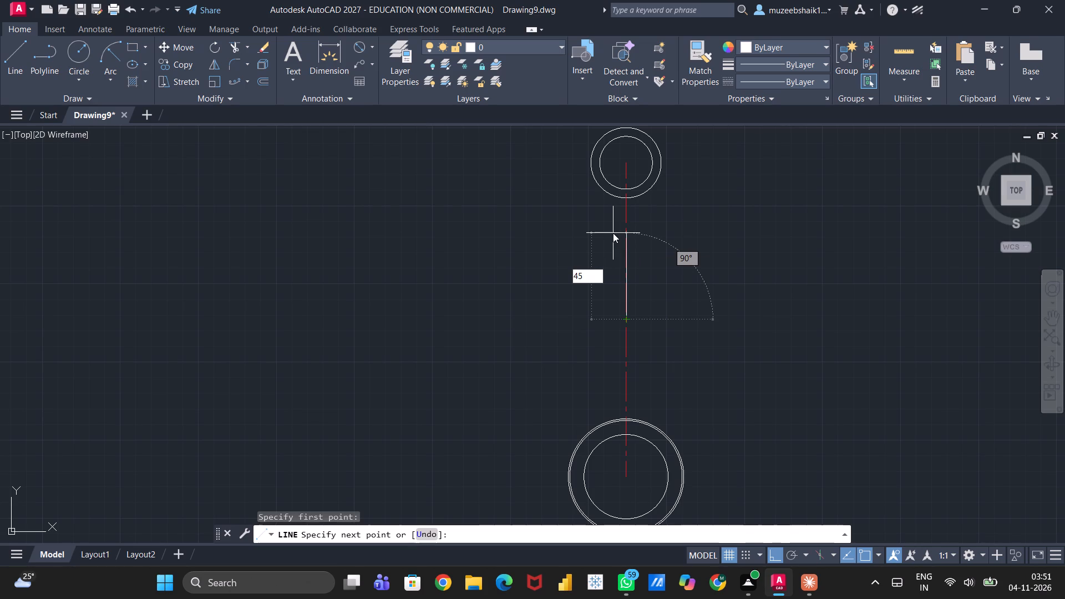
{"action": "key", "text": "Return"}
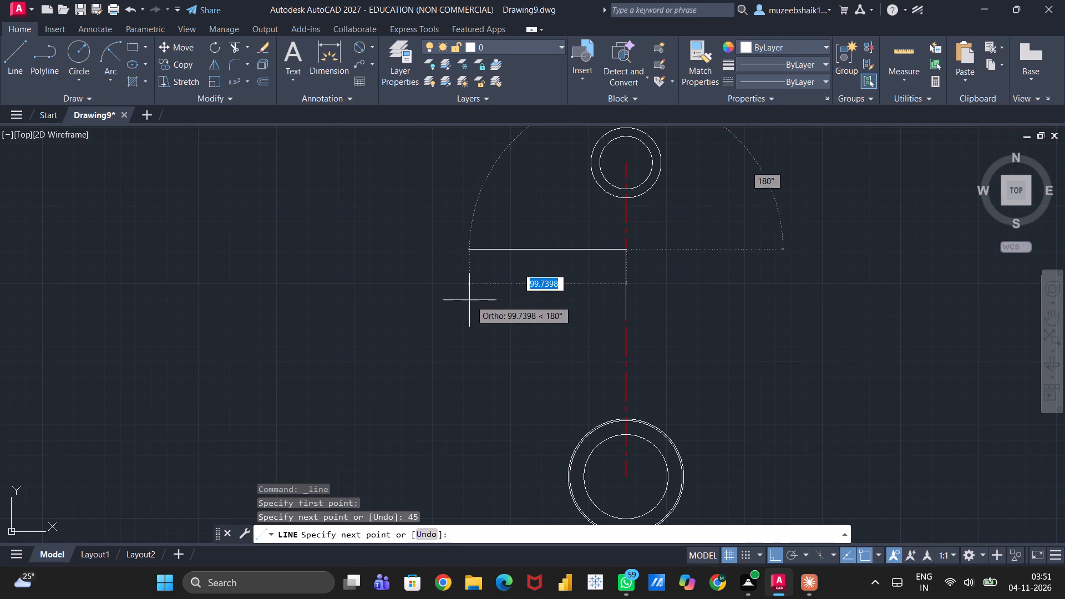
{"action": "key", "text": "Escape"}
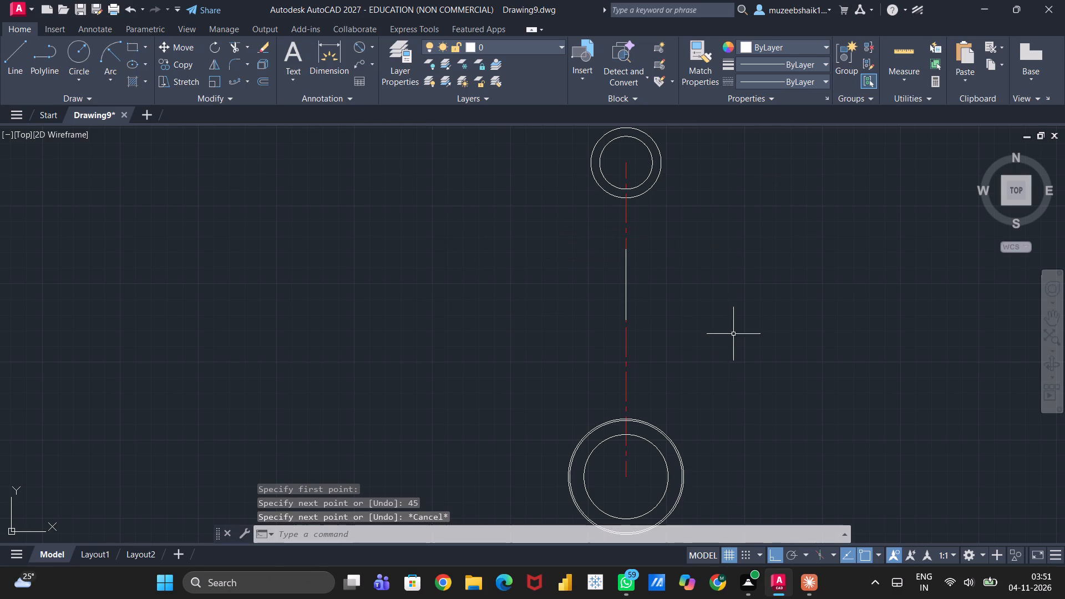
Draw a vertical line 45 units long downward from the midpoint of the red centre line.
{"action": "key", "text": "space"}
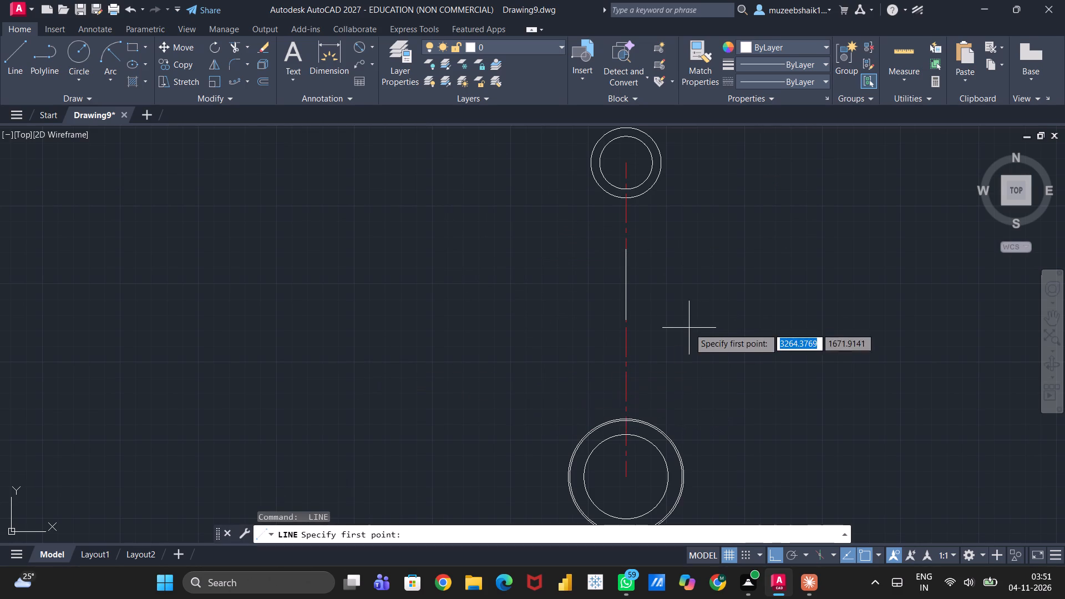
{"action": "left_click", "coordinate": [625, 319]}
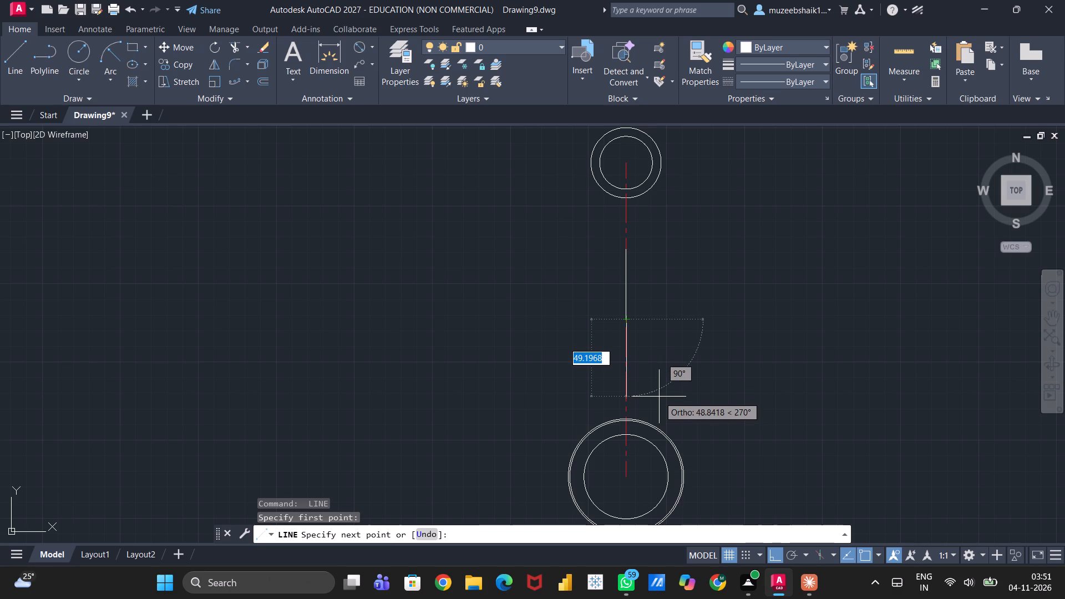
{"action": "type", "text": "45"}
{"action": "key", "text": "Return"}
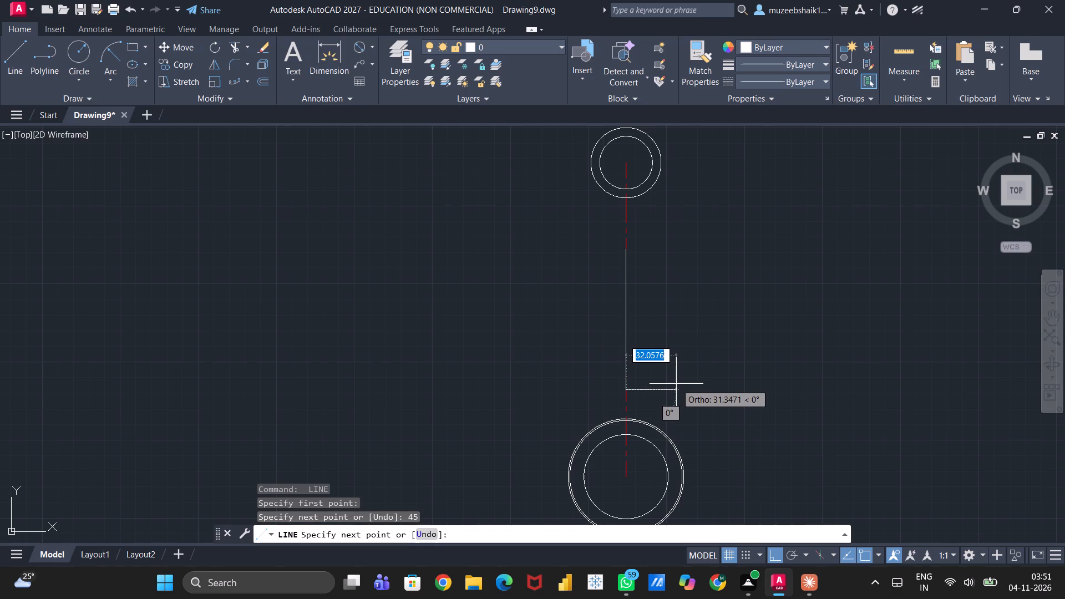
{"action": "key", "text": "Escape"}
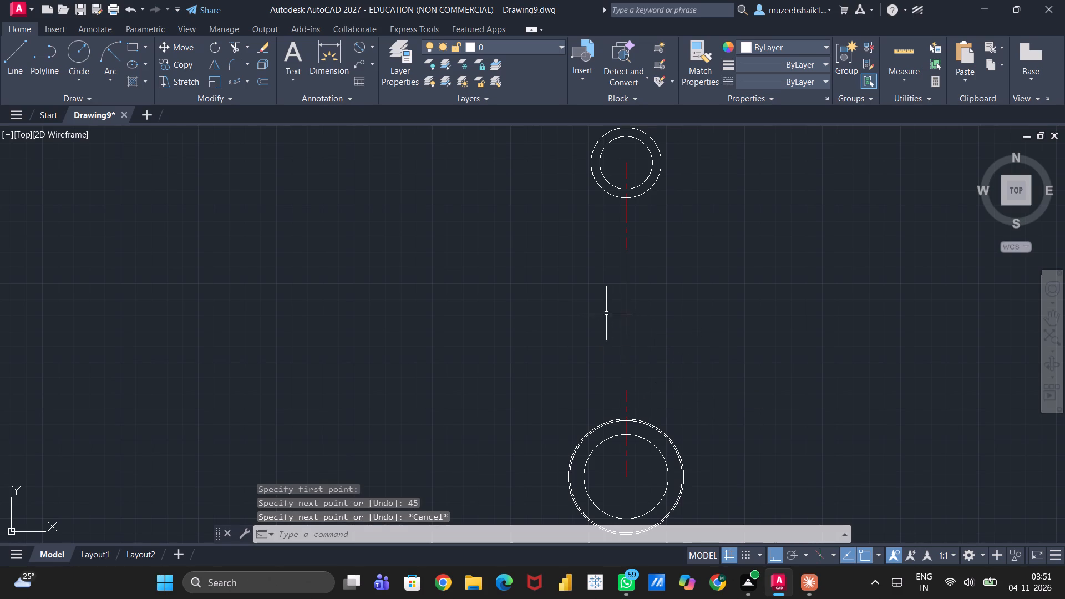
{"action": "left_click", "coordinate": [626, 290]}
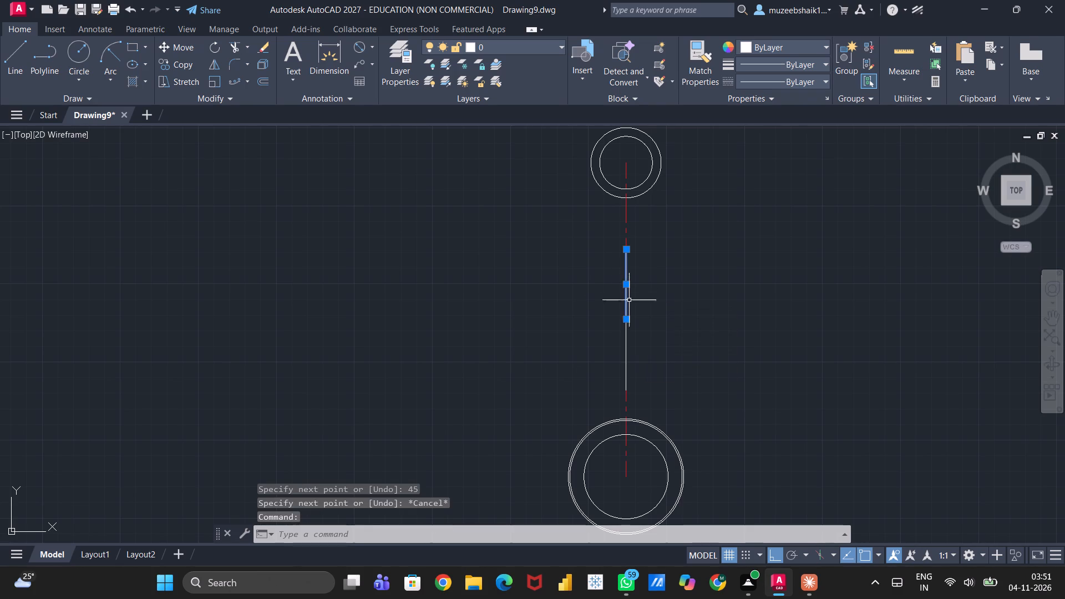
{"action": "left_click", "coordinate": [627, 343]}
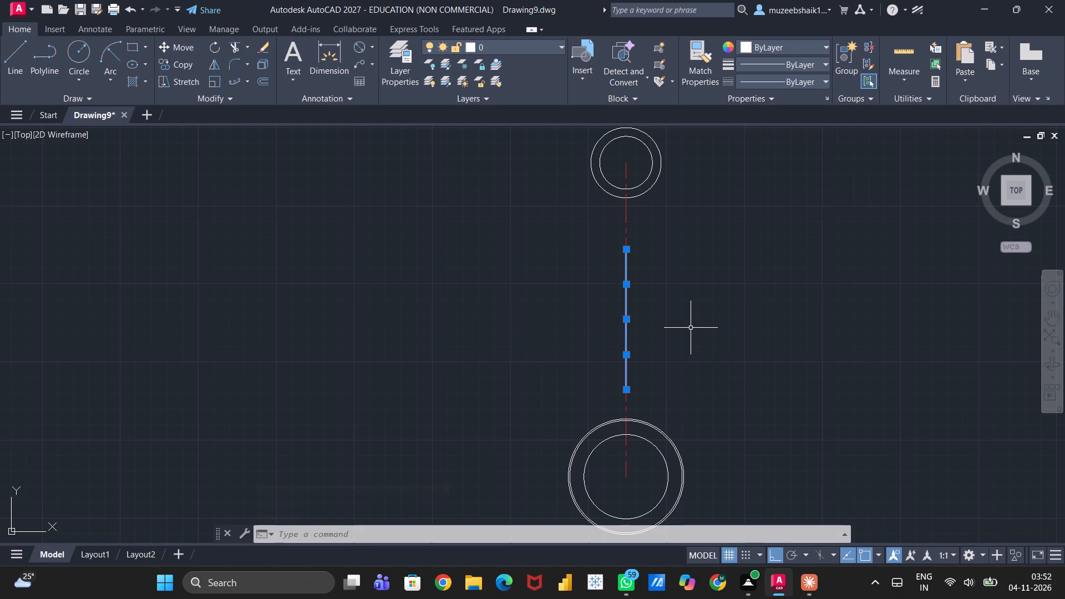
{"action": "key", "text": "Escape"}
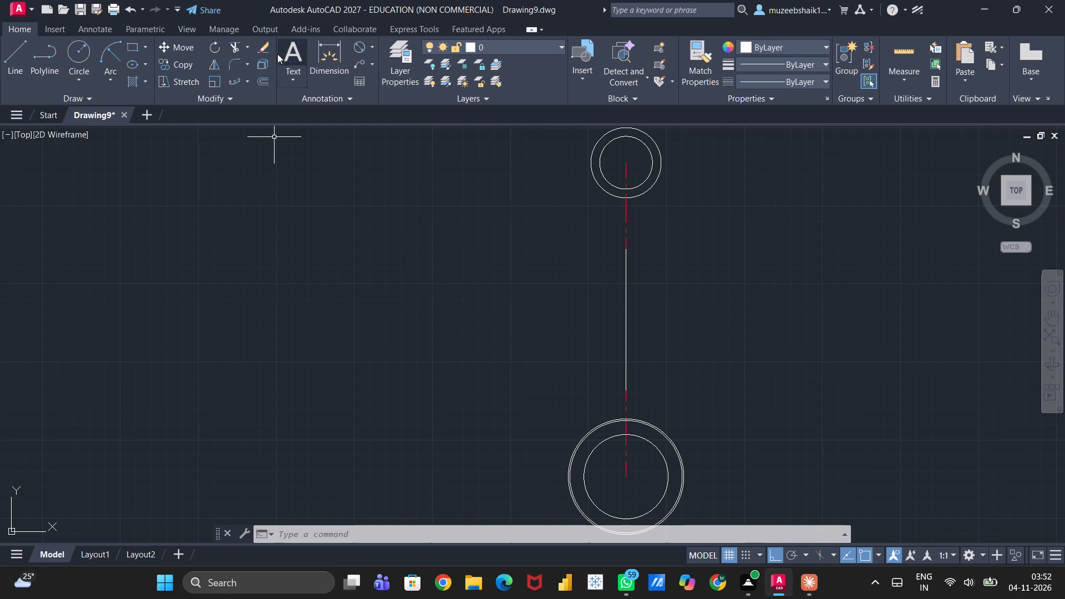
Join the upper and lower 45-unit vertical lines on the centre line into a single line.
{"action": "left_click", "coordinate": [220, 99]}
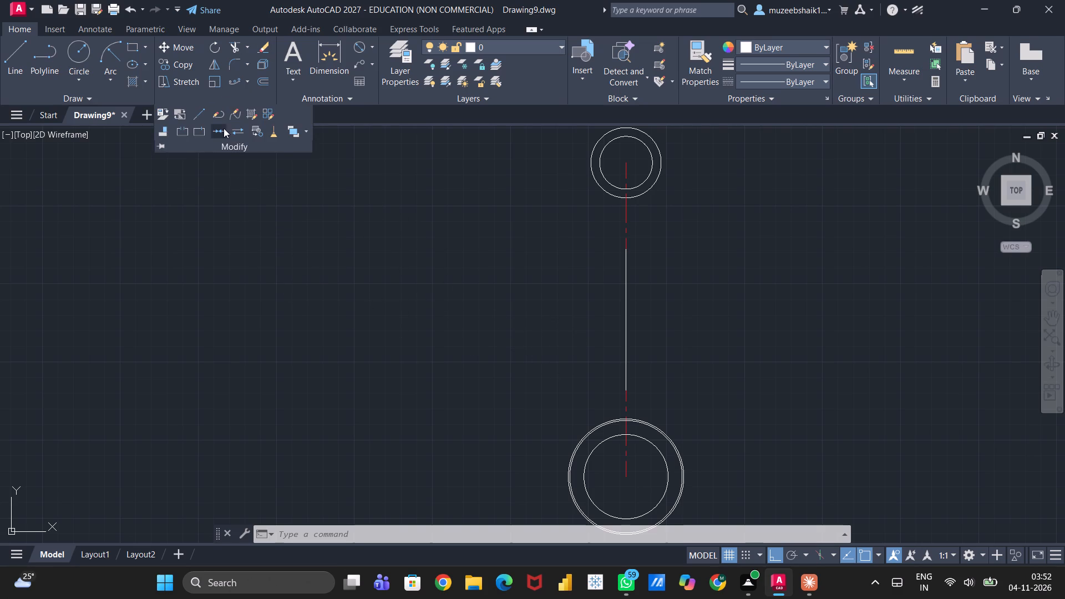
{"action": "left_click", "coordinate": [215, 130]}
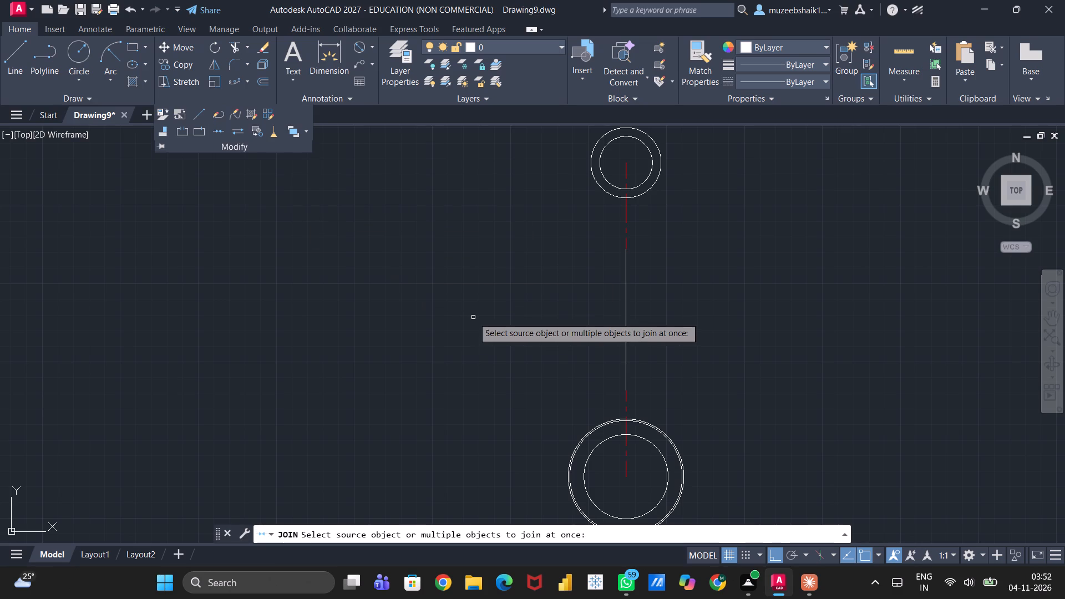
{"action": "left_click", "coordinate": [627, 292]}
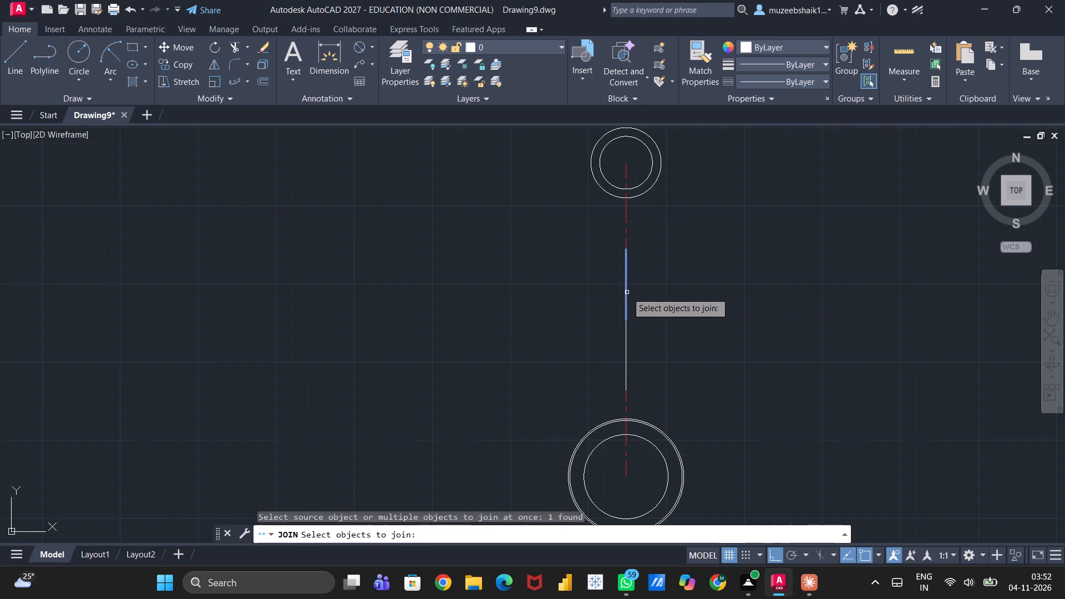
{"action": "left_click", "coordinate": [627, 350]}
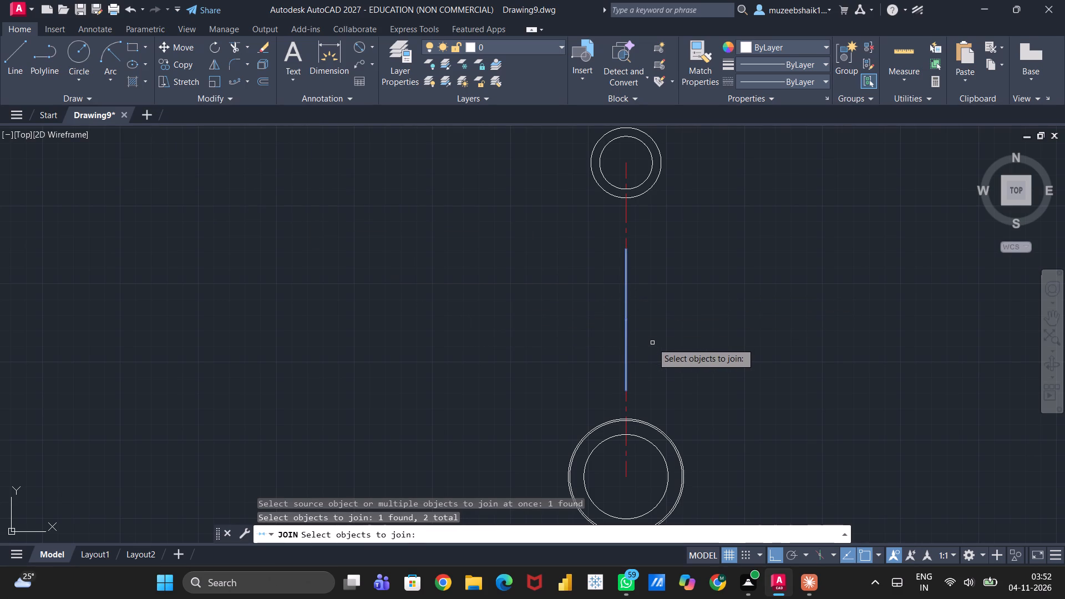
{"action": "key", "text": "Return"}
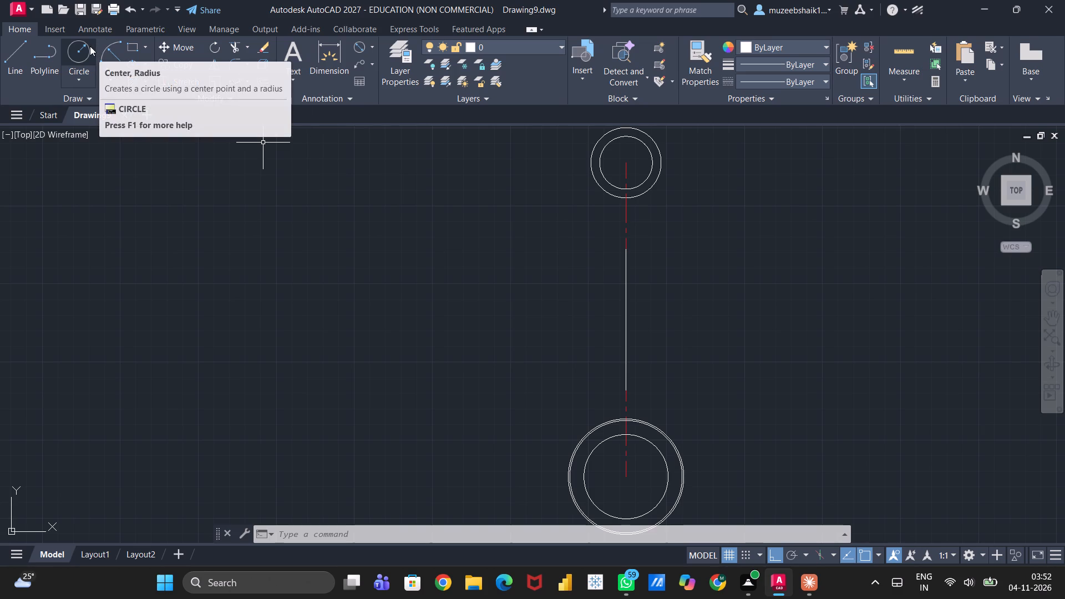
Draw a circle of radius 8 centred on the upper endpoint of the joined line.
{"action": "left_click", "coordinate": [78, 68]}
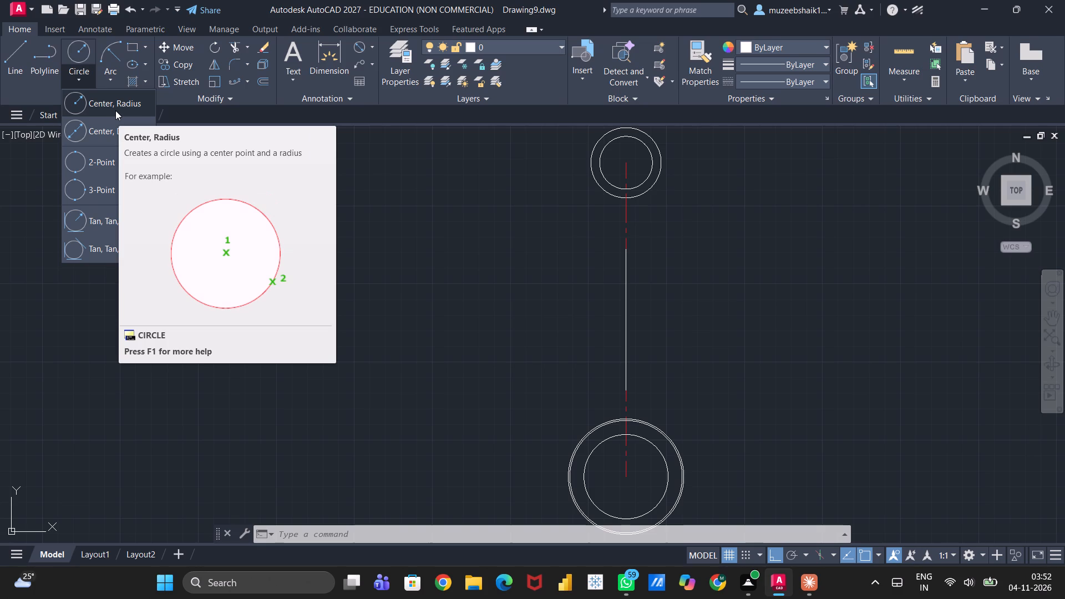
{"action": "left_click", "coordinate": [115, 110]}
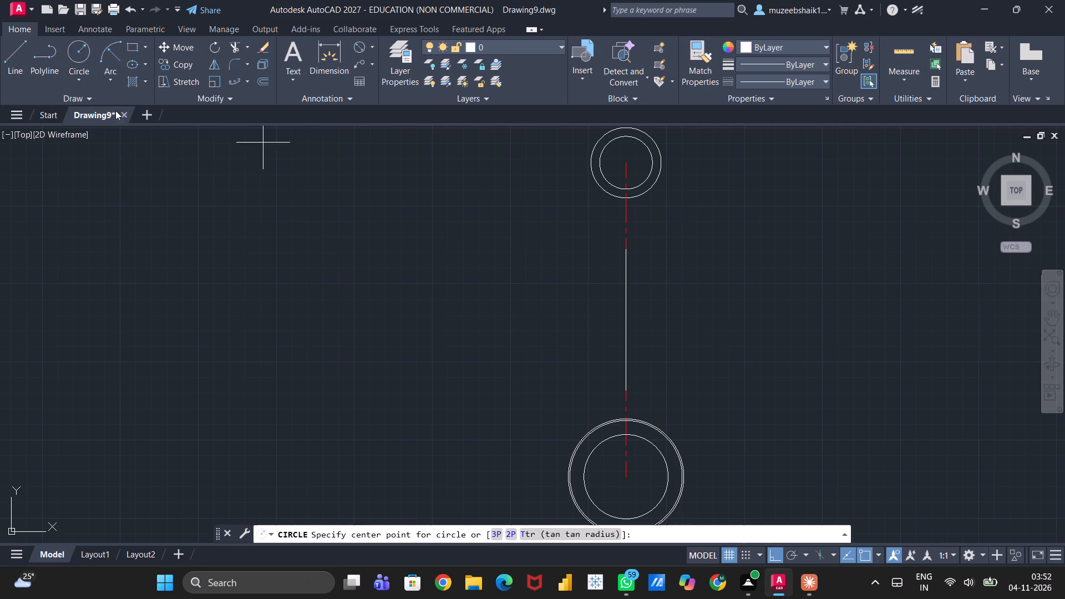
{"action": "left_click", "coordinate": [628, 252]}
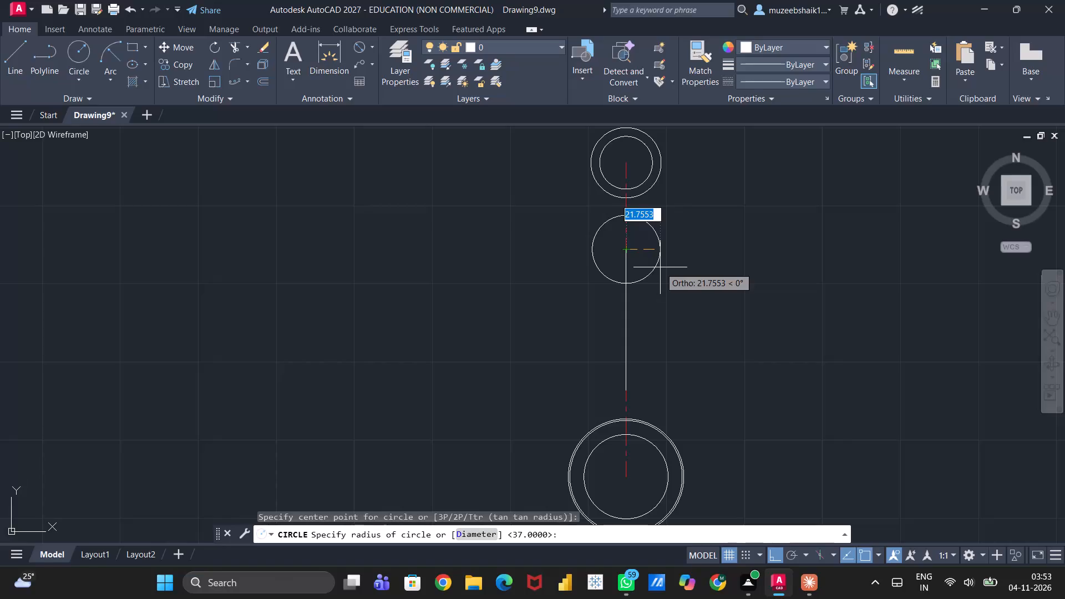
{"action": "key", "text": "8"}
{"action": "key", "text": "Return"}
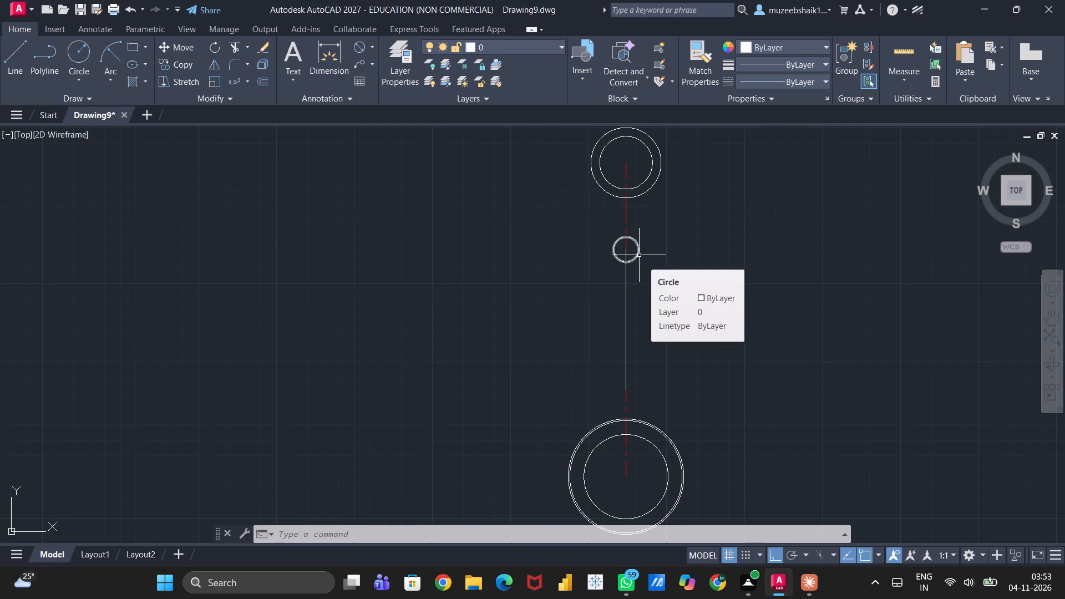
Copy the radius 8 circle from its centre to the lower endpoint of the joined line.
{"action": "type", "text": "co"}
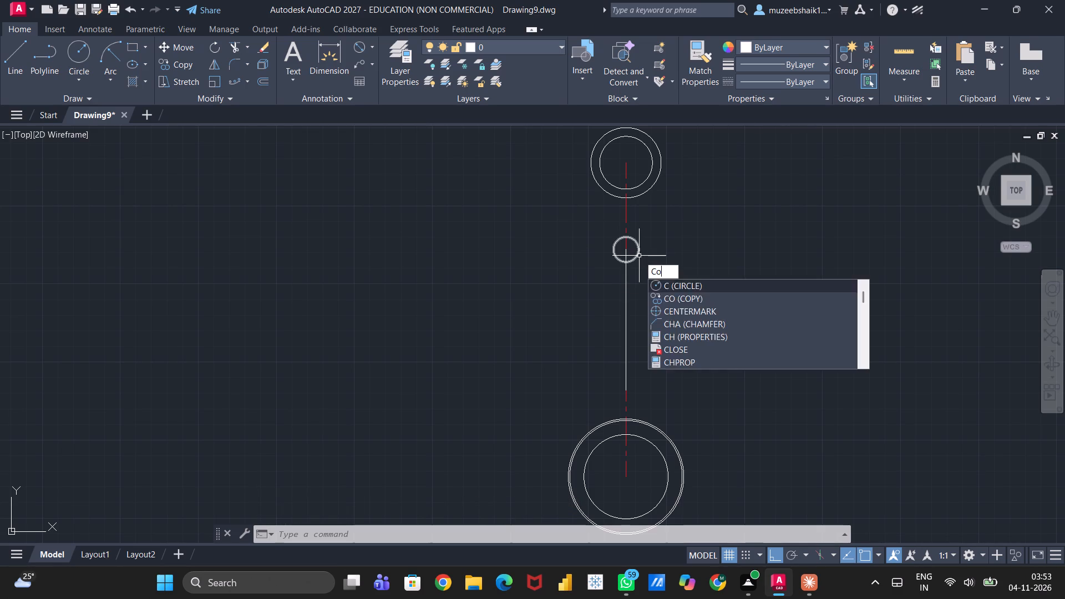
{"action": "key", "text": "p"}
{"action": "key", "text": "Return"}
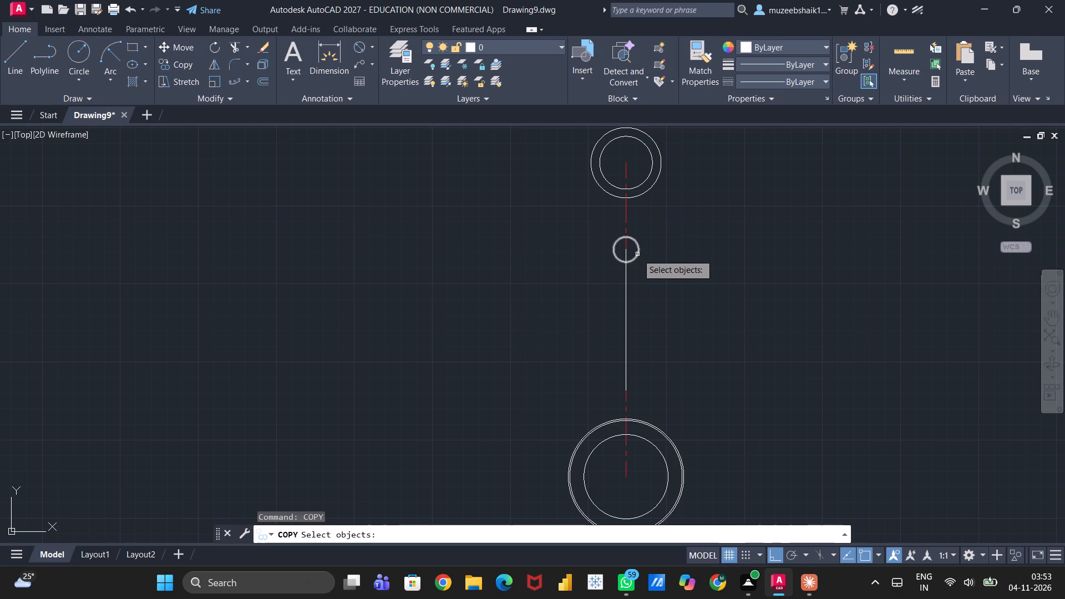
{"action": "left_click", "coordinate": [637, 254]}
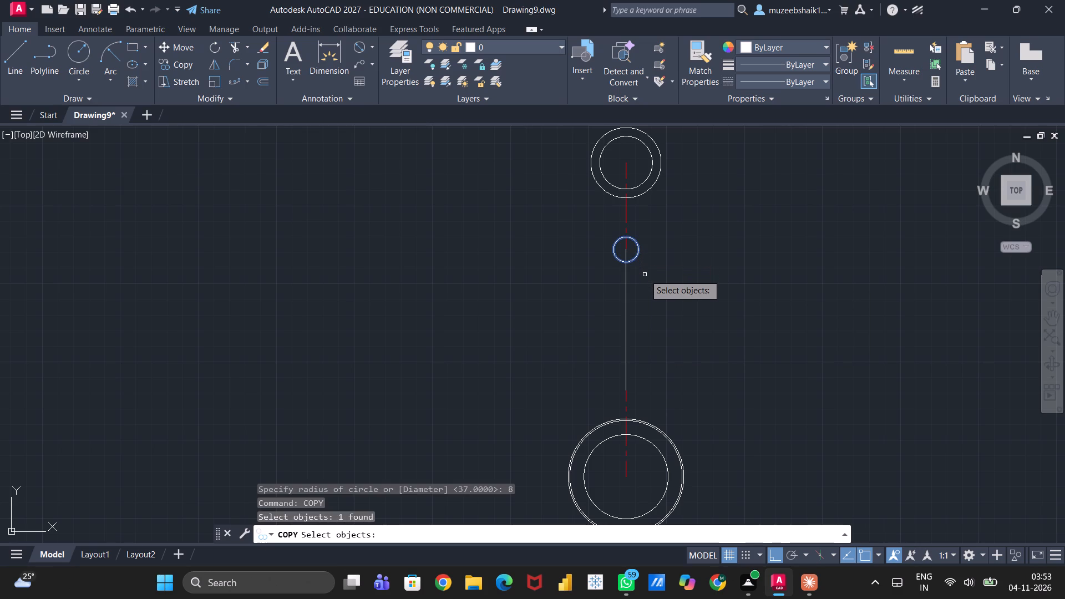
{"action": "key", "text": "Return"}
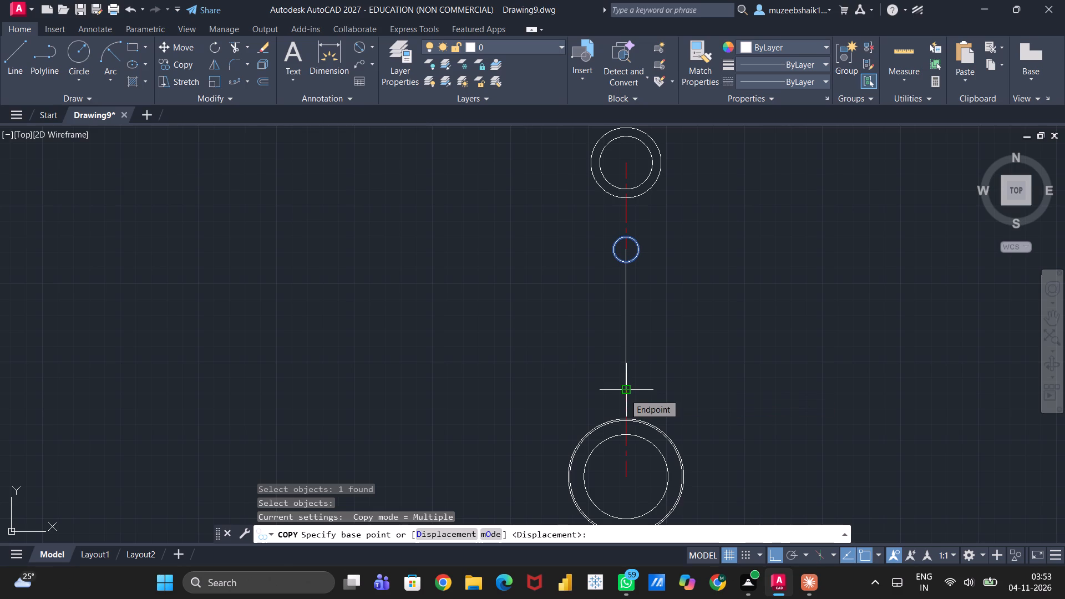
{"action": "left_click", "coordinate": [630, 248]}
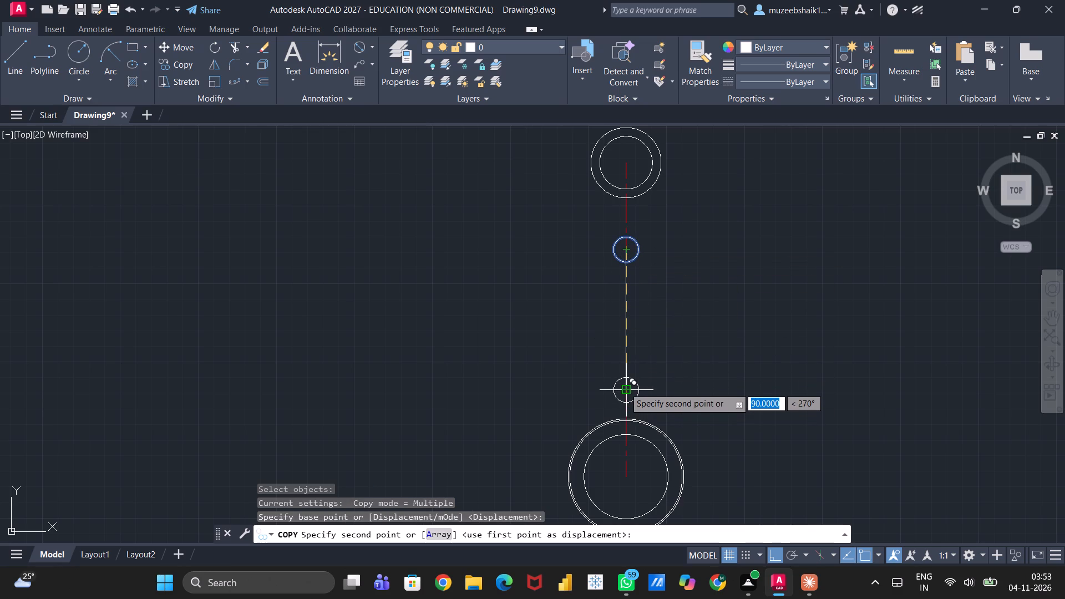
{"action": "left_click", "coordinate": [625, 388]}
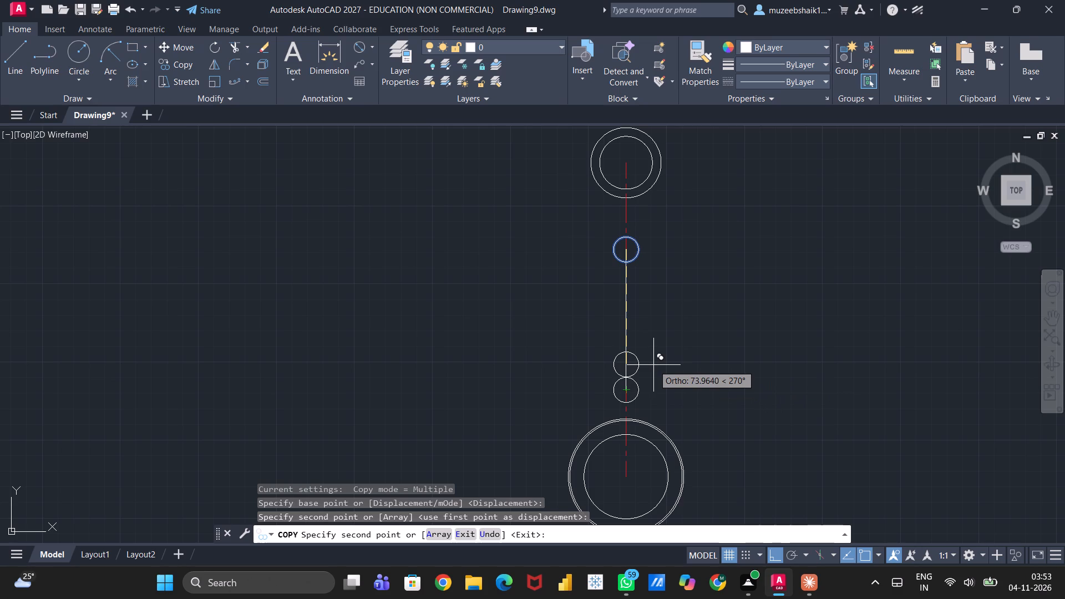
{"action": "key", "text": "Escape"}
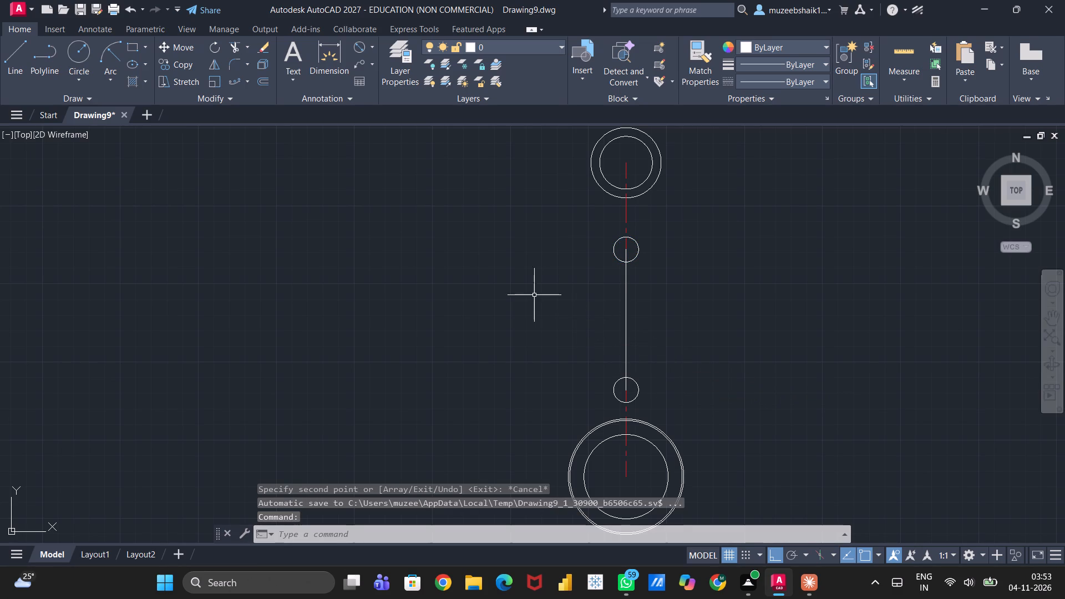
Delete the white joined line between the centres of the two small circles.
{"action": "scroll", "coordinate": [706, 375], "scroll_direction": "up", "scroll_amount": 2}
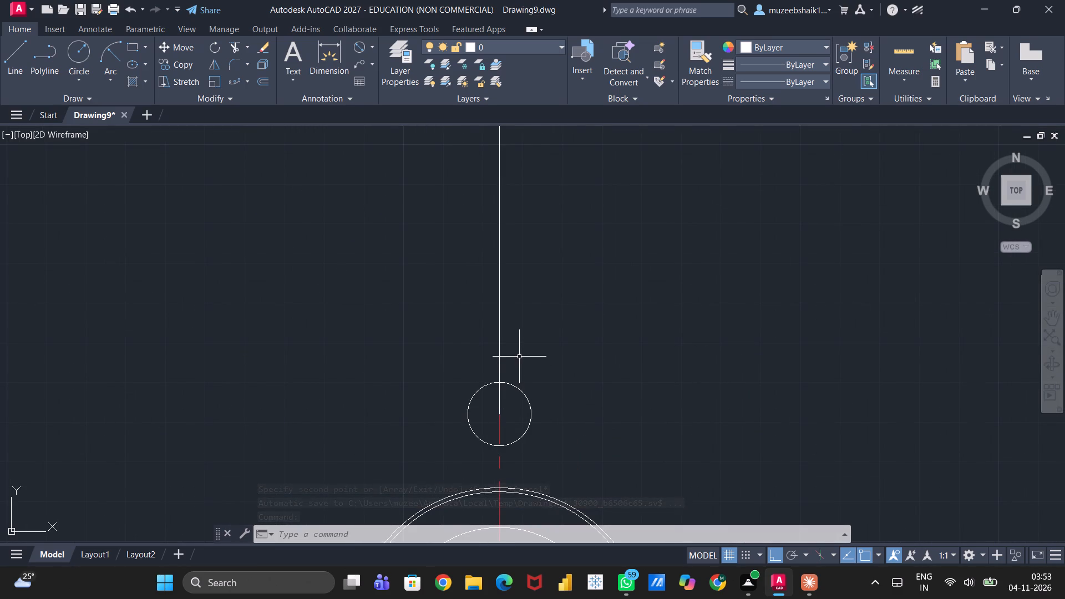
{"action": "left_click", "coordinate": [499, 338]}
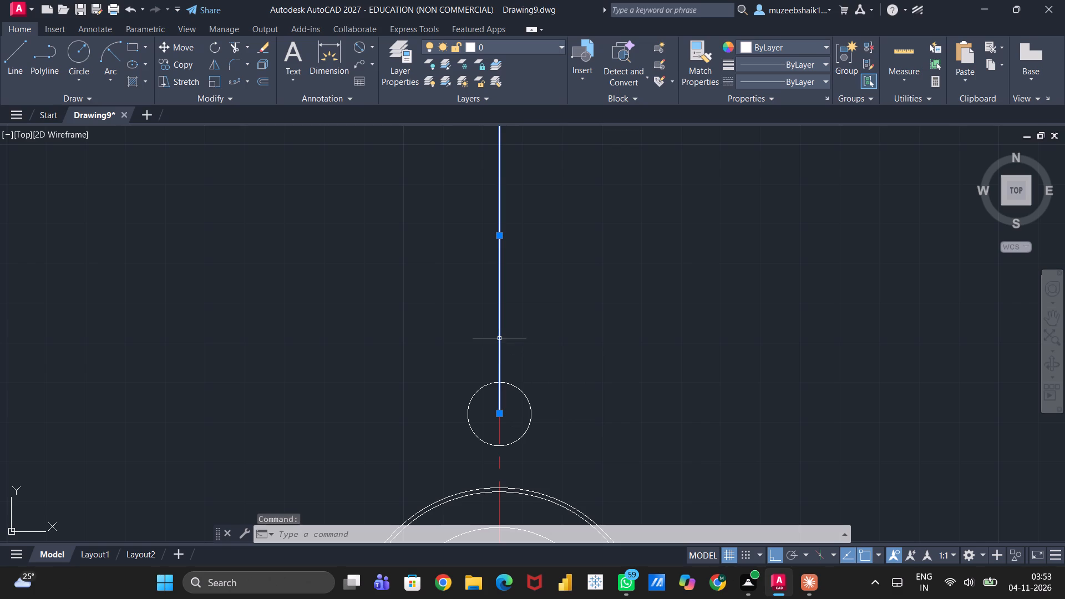
{"action": "key", "text": "Delete"}
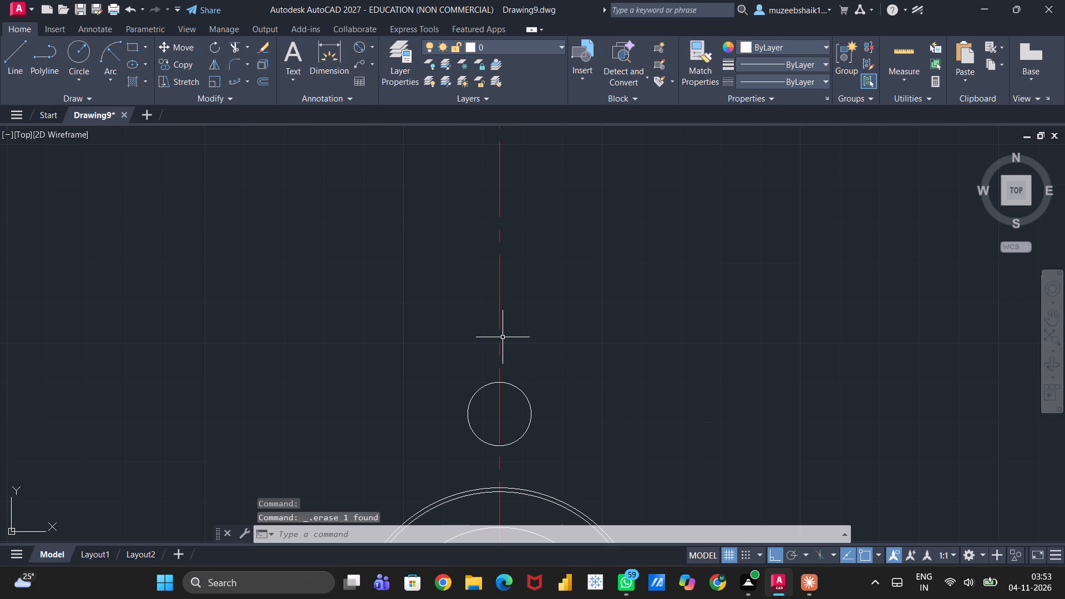
Draw a line tangent to the left sides of the upper and lower radius 8 circles.
{"action": "scroll", "coordinate": [434, 362], "scroll_direction": "down", "scroll_amount": 2}
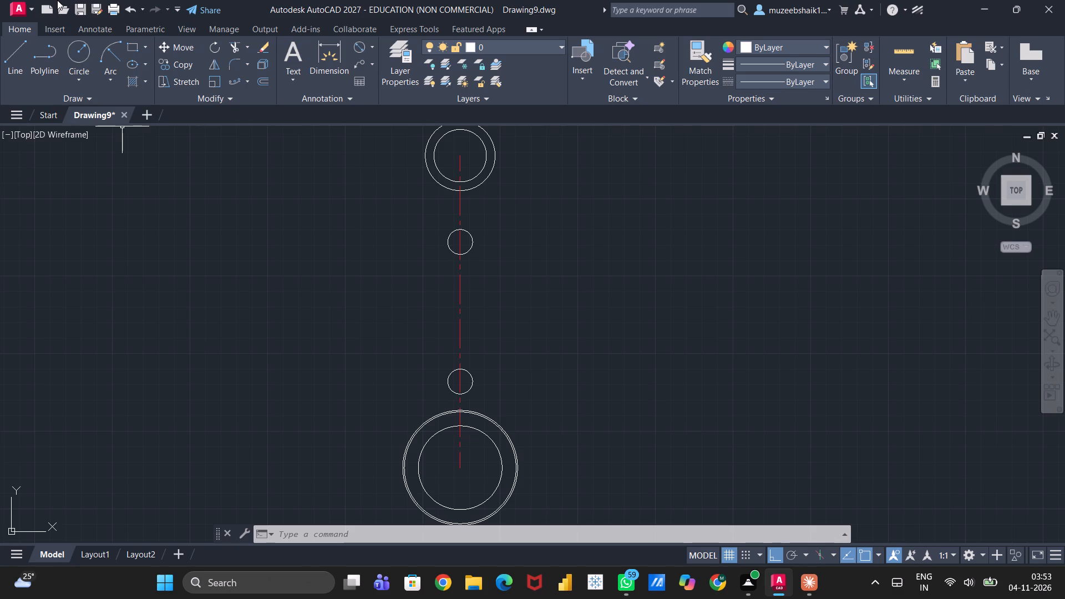
{"action": "left_click", "coordinate": [16, 75]}
{"action": "key", "text": "t"}
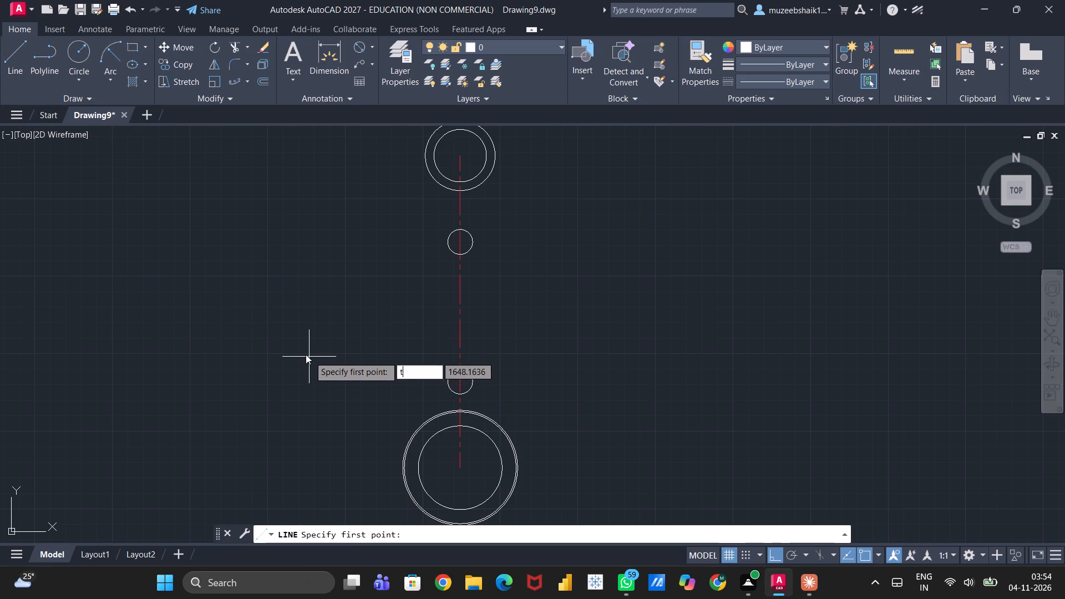
{"action": "key", "text": "a"}
{"action": "key", "text": "n"}
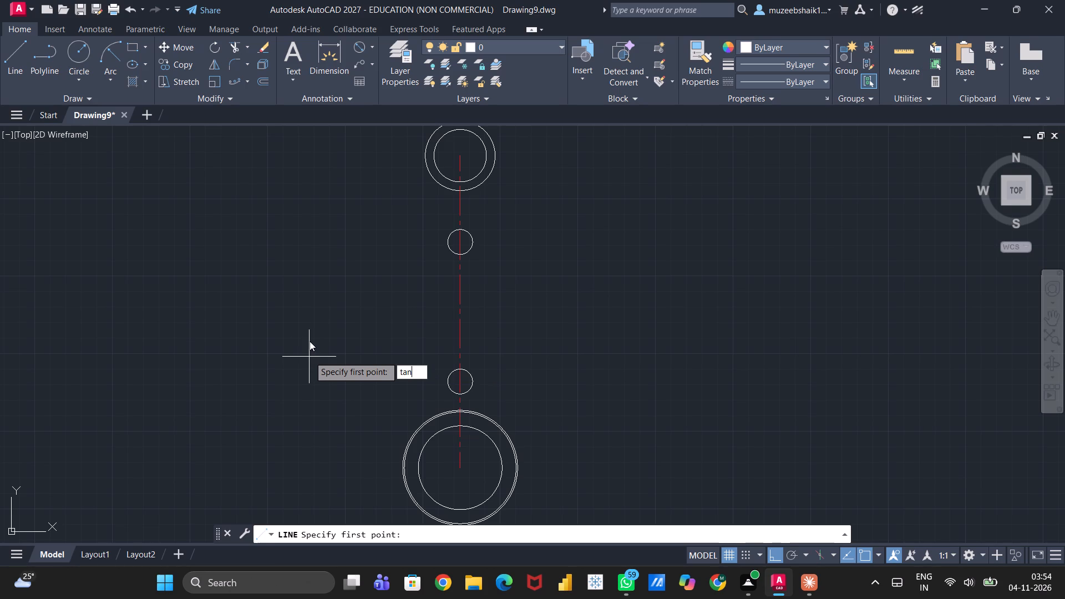
{"action": "key", "text": "Return"}
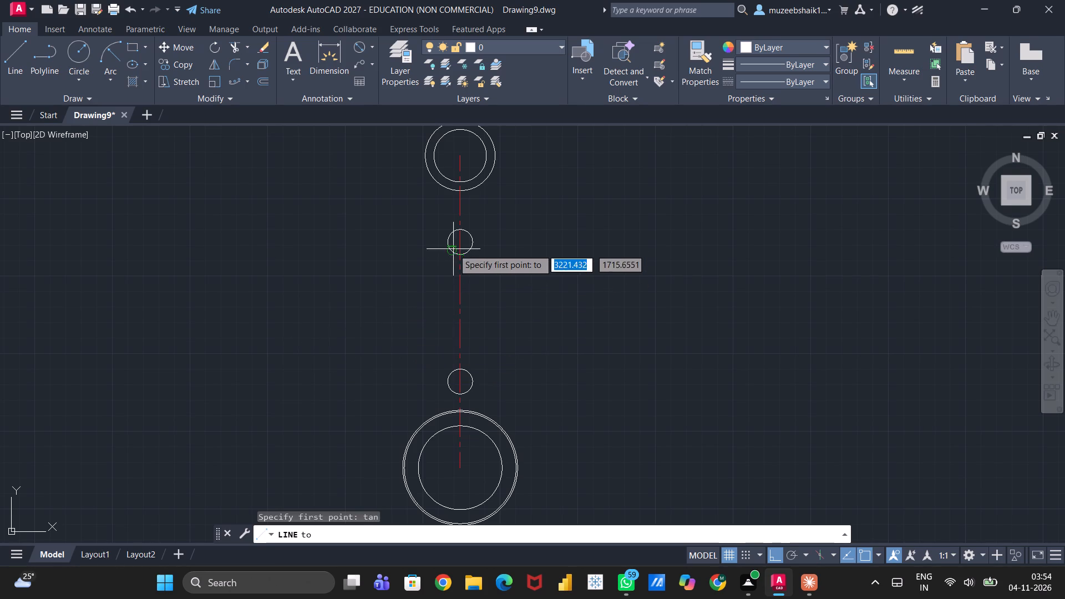
{"action": "left_click", "coordinate": [448, 243]}
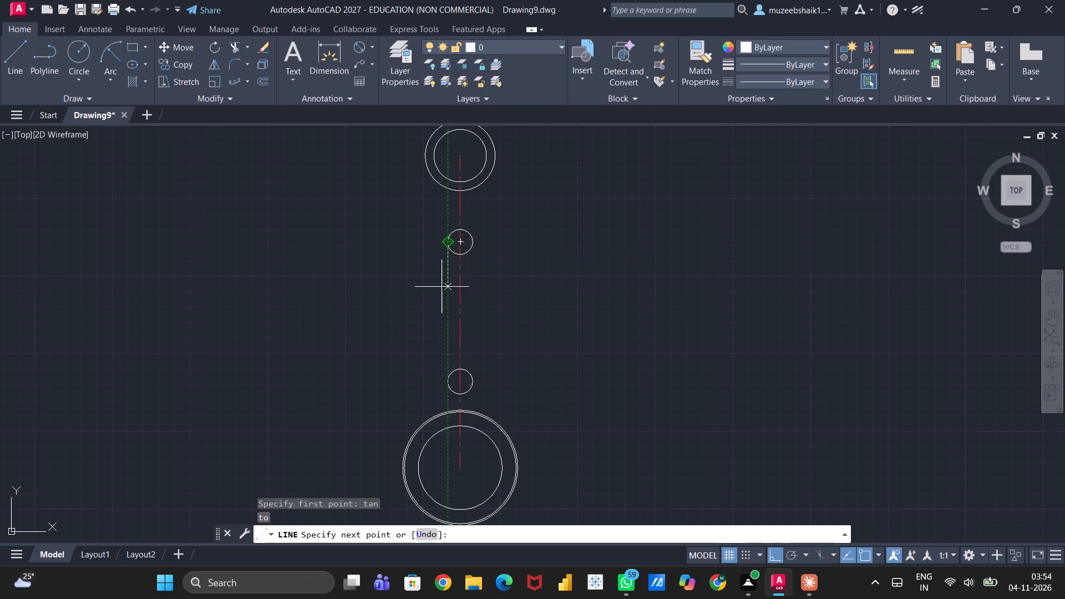
{"action": "key", "text": "t"}
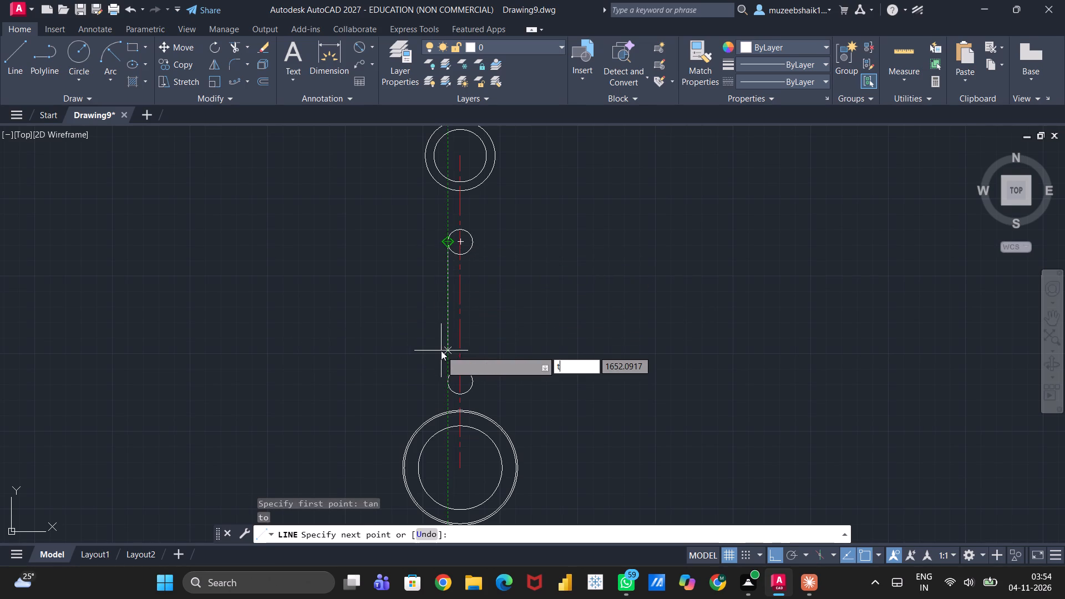
{"action": "key", "text": "a"}
{"action": "key", "text": "n"}
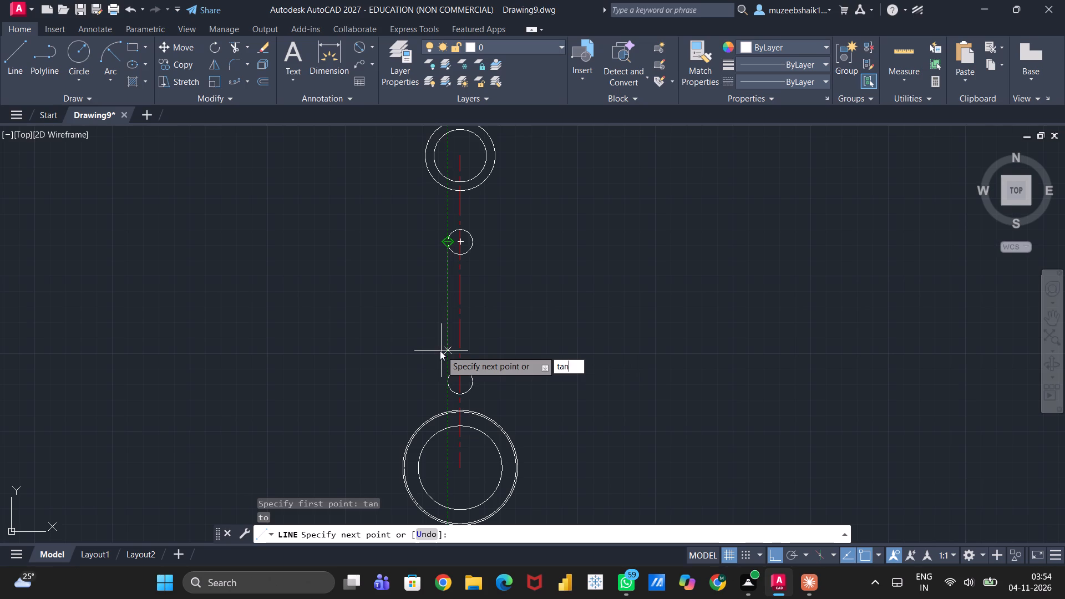
{"action": "key", "text": "Return"}
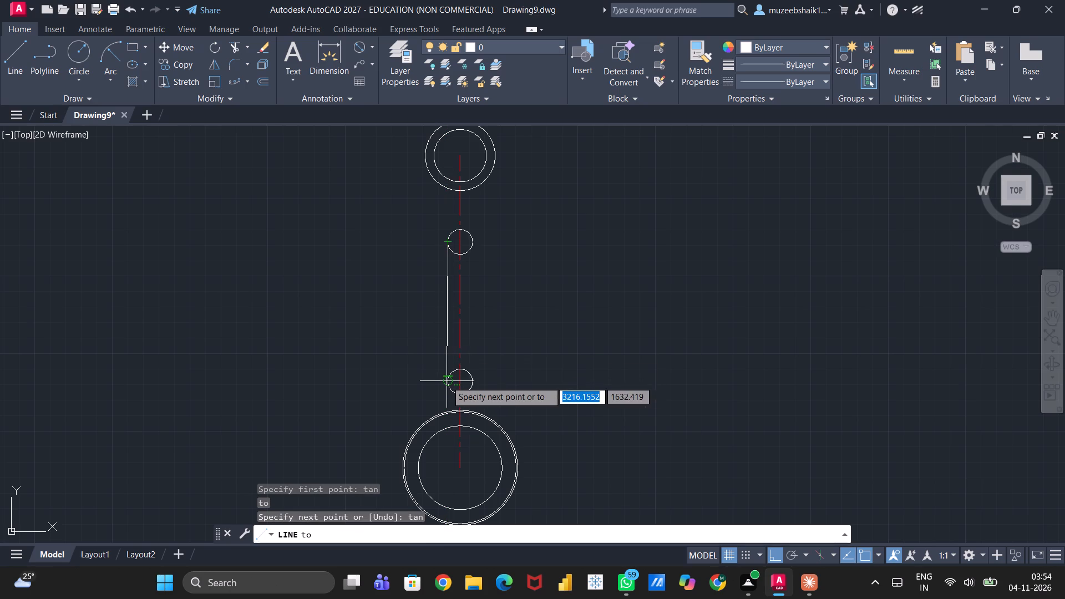
{"action": "left_click", "coordinate": [447, 381]}
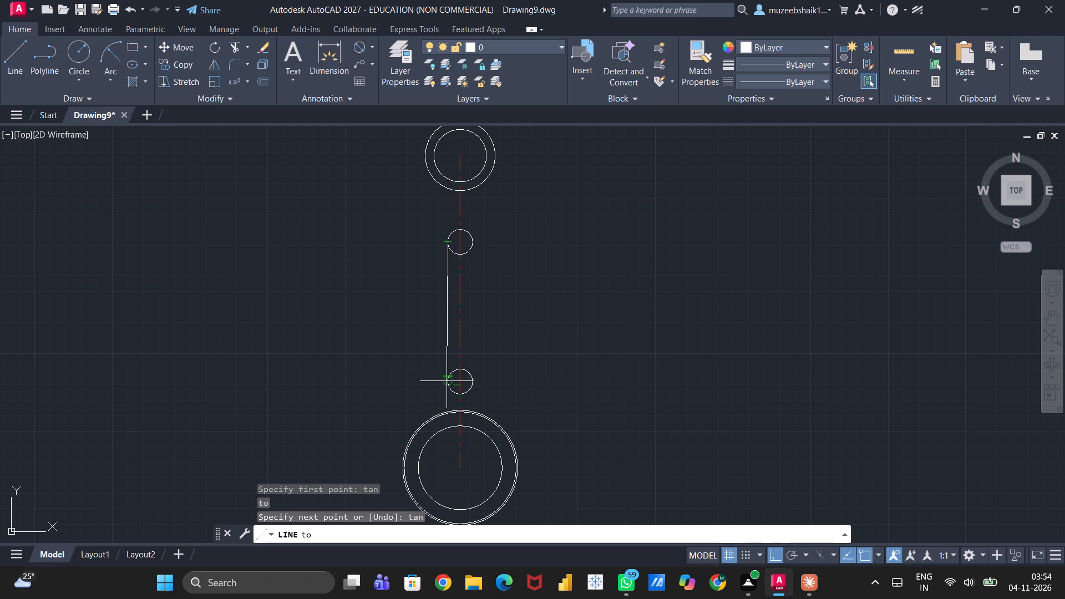
{"action": "key", "text": "Escape"}
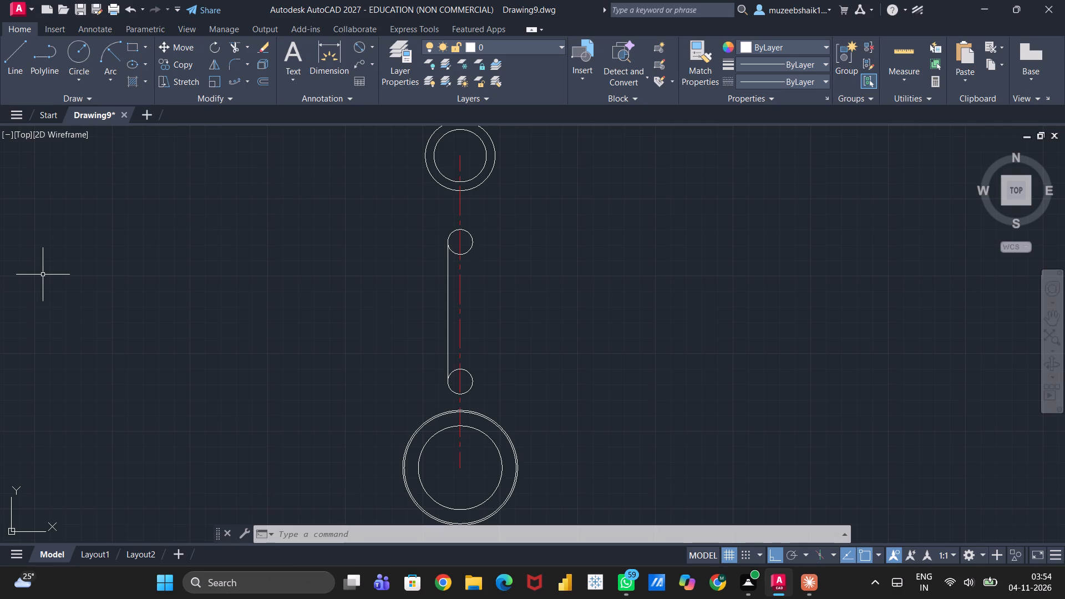
Draw a line tangent to the right sides of the upper and lower radius 8 circles.
{"action": "key", "text": "l"}
{"action": "key", "text": "Return"}
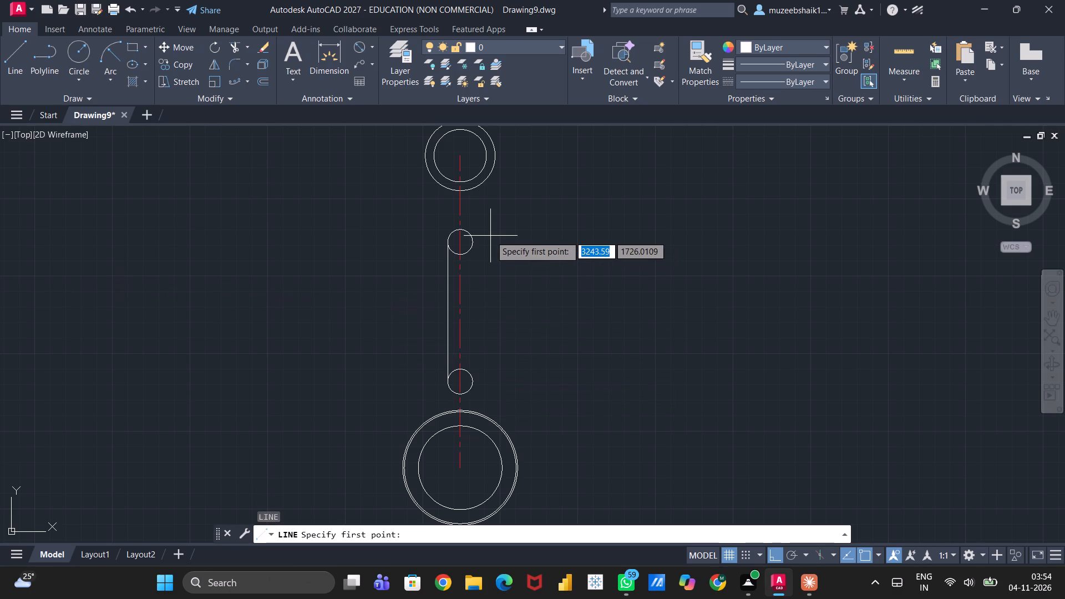
{"action": "key", "text": "t"}
{"action": "type", "text": "an"}
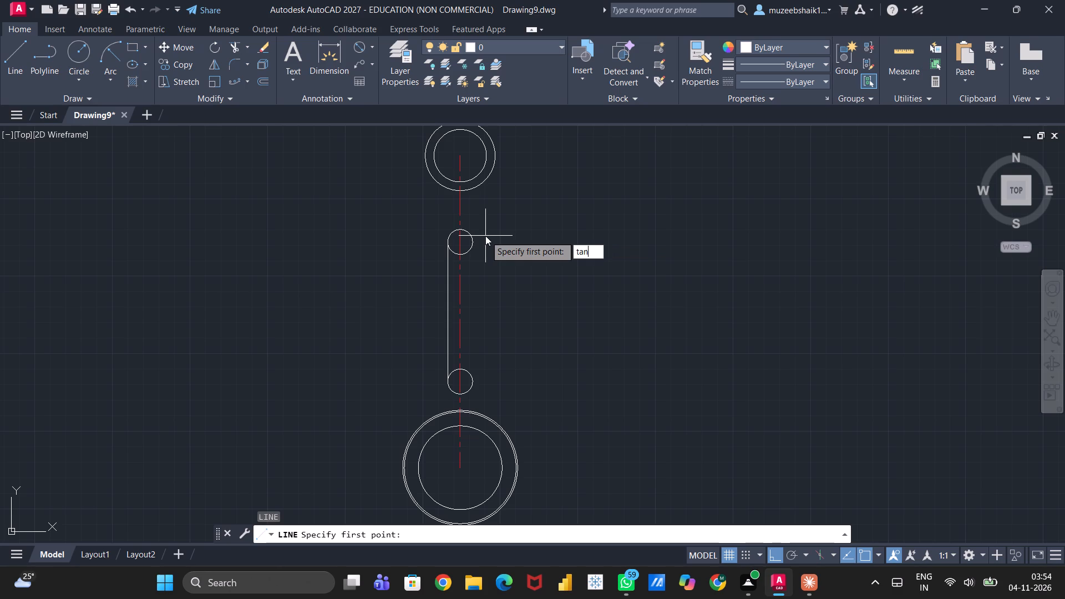
{"action": "key", "text": "Return"}
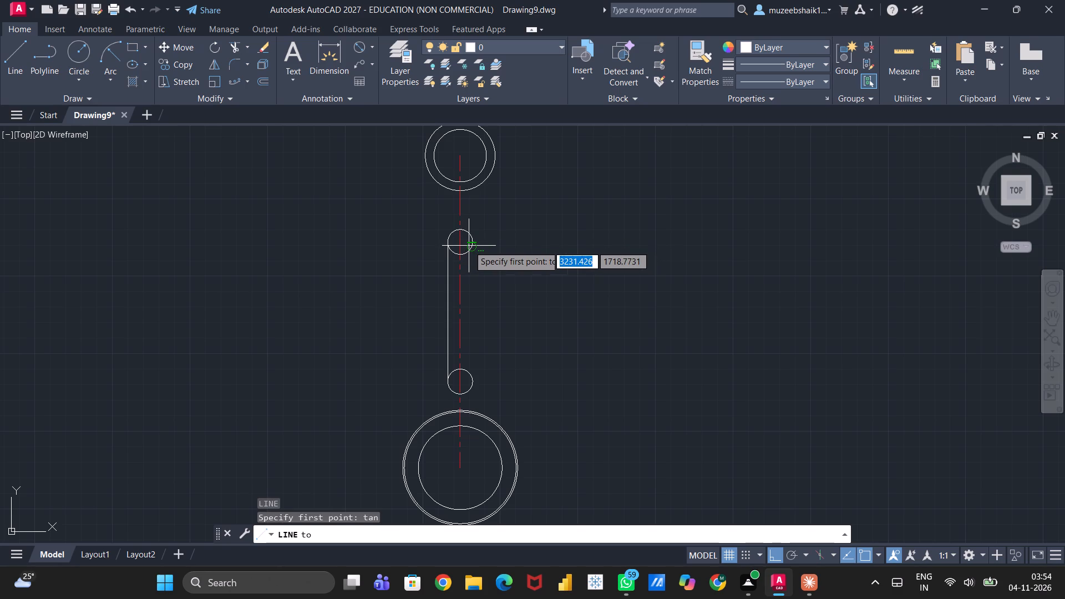
{"action": "left_click", "coordinate": [470, 246]}
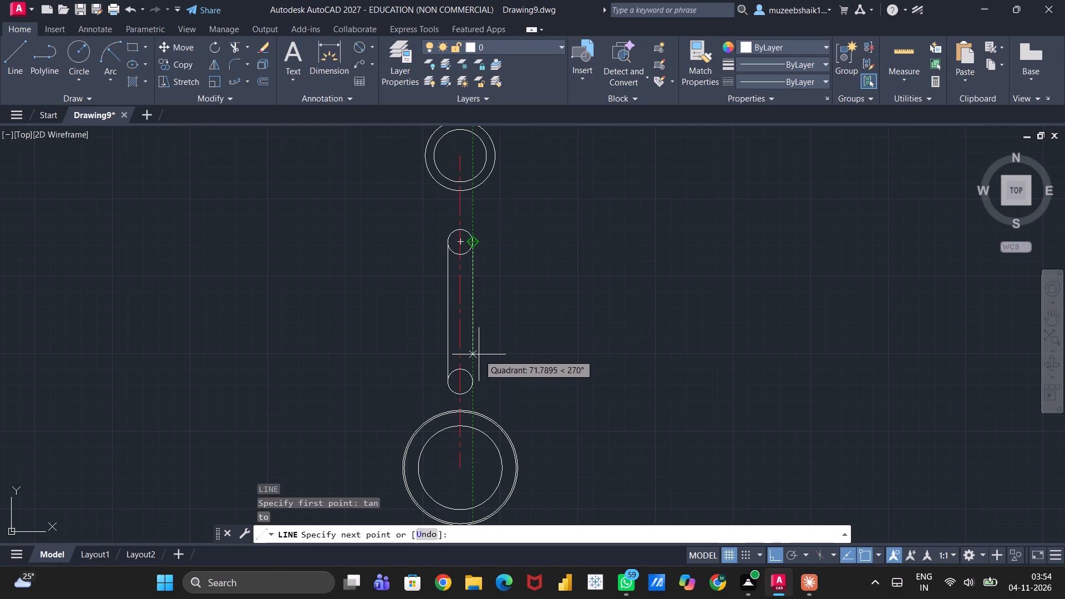
{"action": "key", "text": "t"}
{"action": "type", "text": "an"}
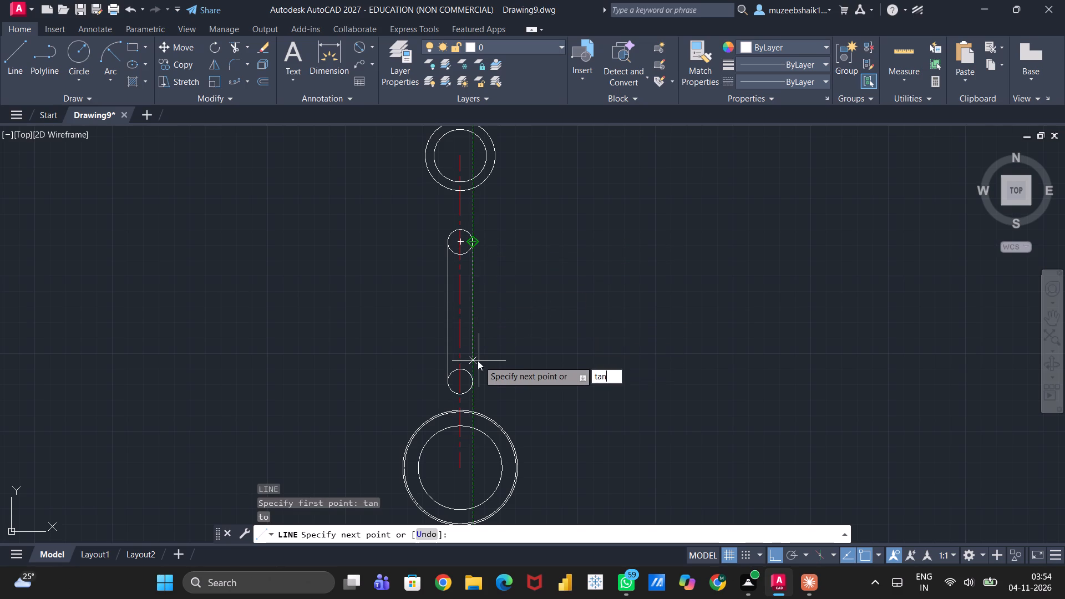
{"action": "key", "text": "Return"}
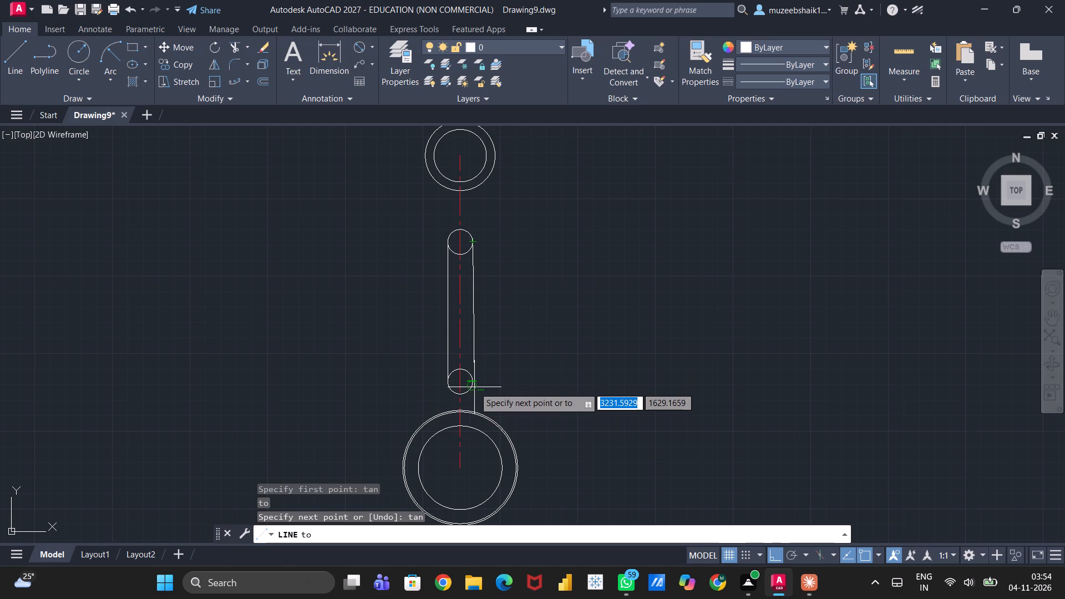
{"action": "left_click", "coordinate": [474, 386]}
{"action": "key", "text": "Escape"}
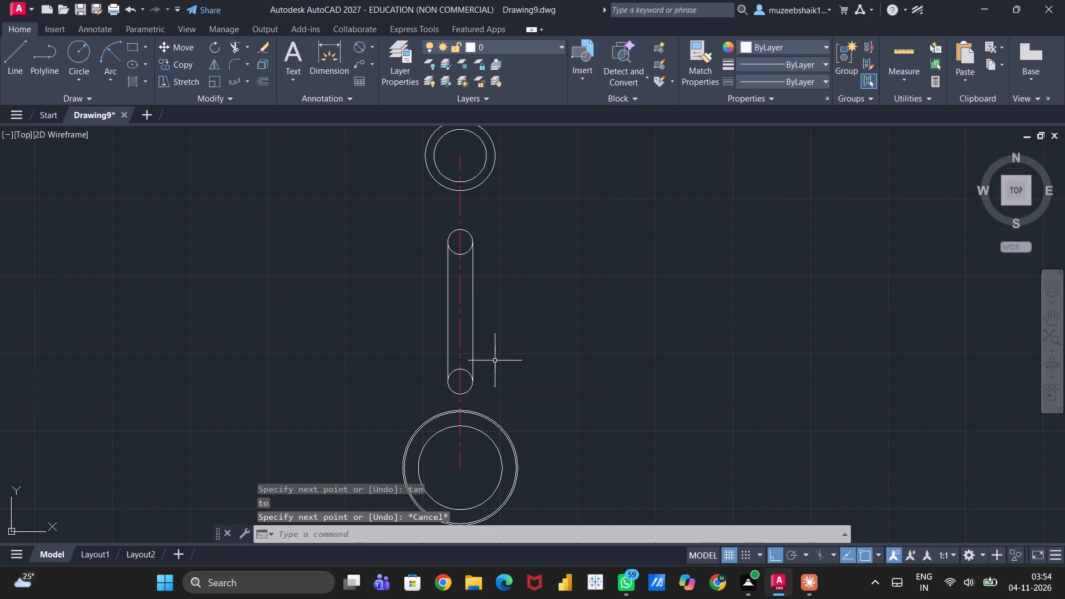
Trim the inner arcs of the upper and lower radius 8 circles to leave a closed slot outline.
{"action": "type", "text": "tr"}
{"action": "key", "text": "Return"}
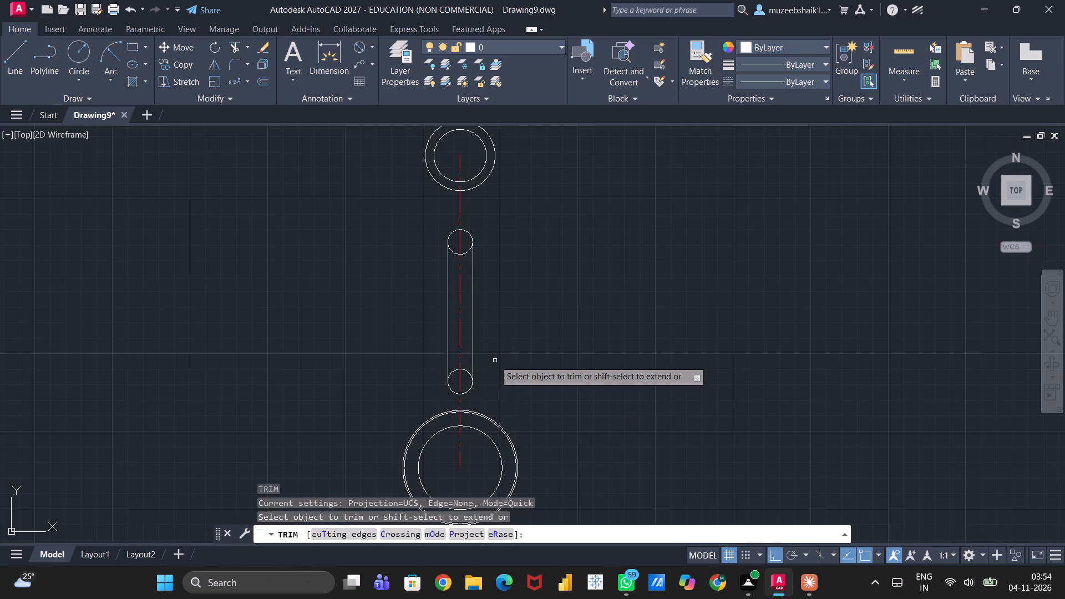
{"action": "left_click", "coordinate": [453, 251]}
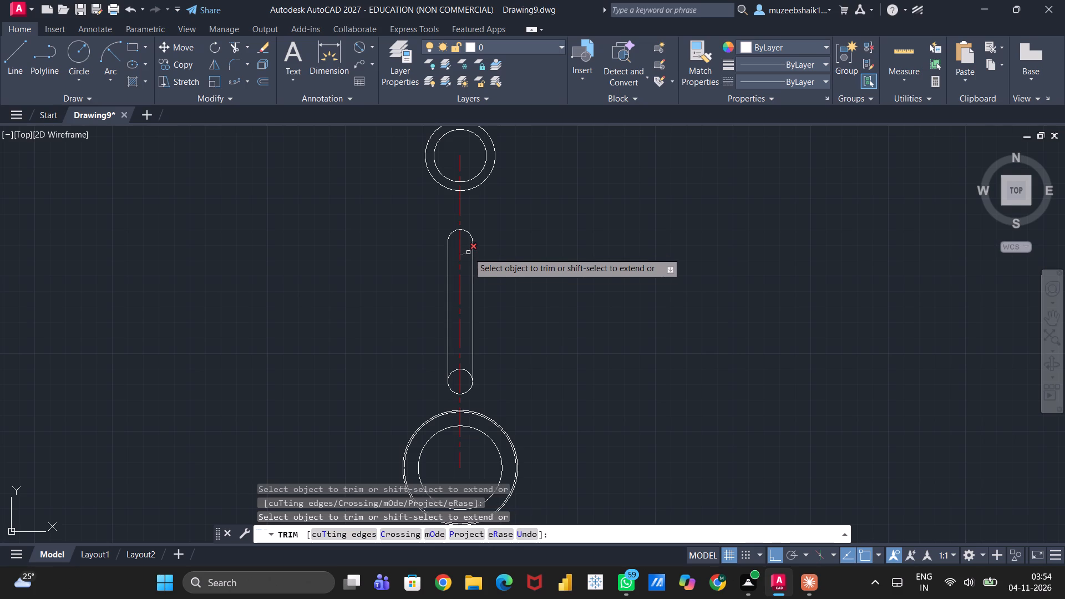
{"action": "left_click", "coordinate": [468, 252]}
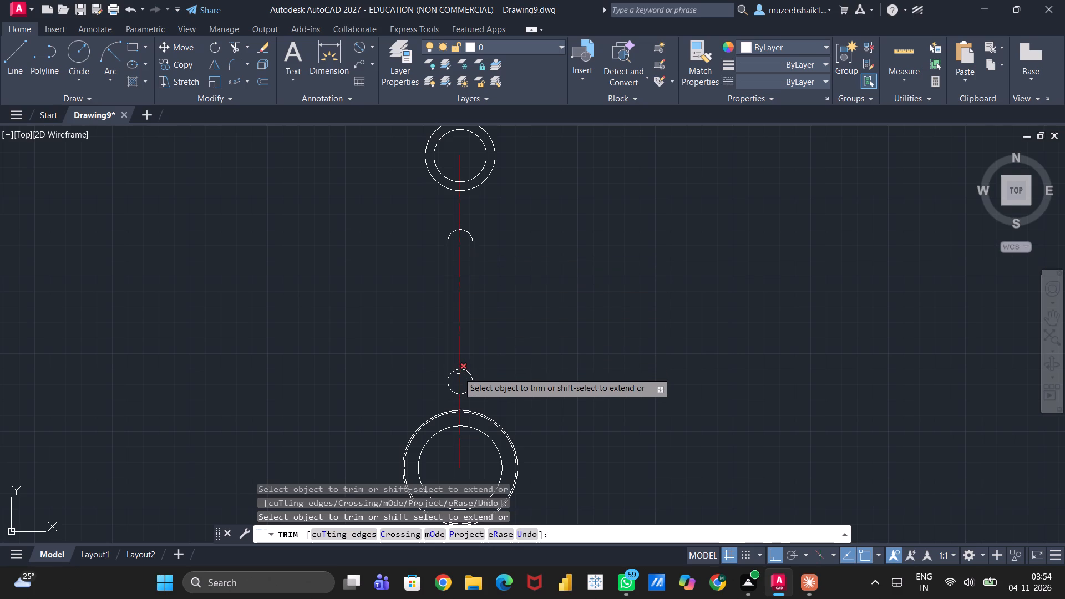
{"action": "left_click", "coordinate": [458, 372]}
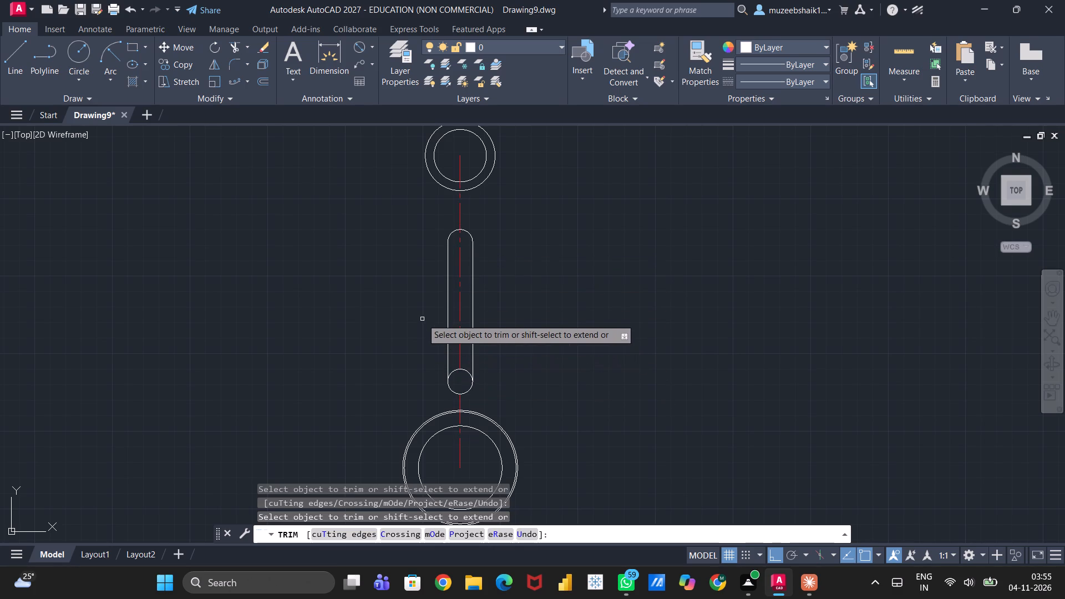
{"action": "left_click", "coordinate": [456, 370]}
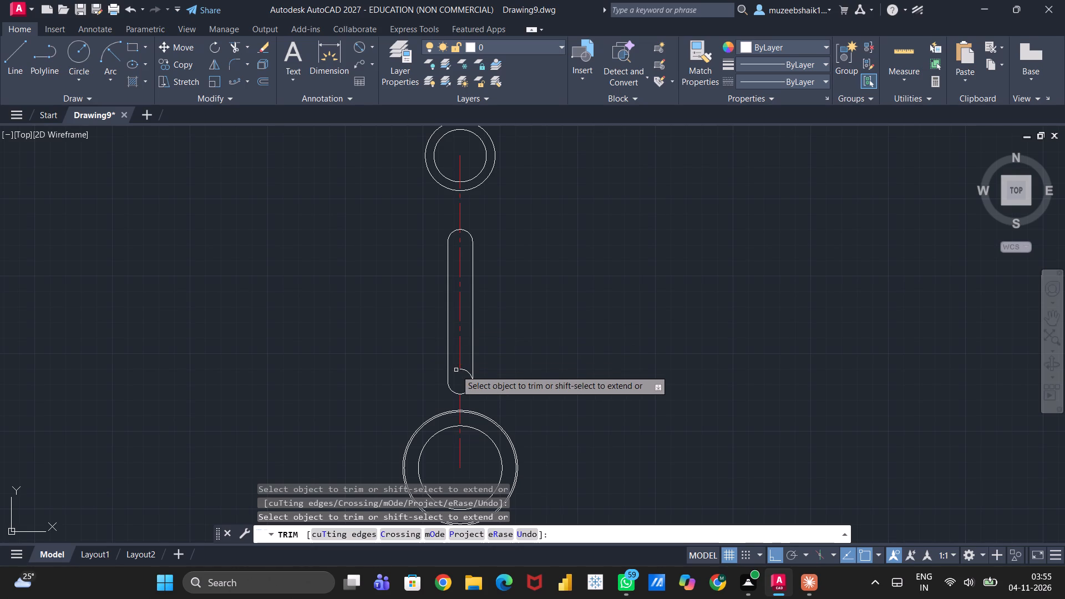
{"action": "left_click", "coordinate": [465, 372]}
{"action": "key", "text": "Escape"}
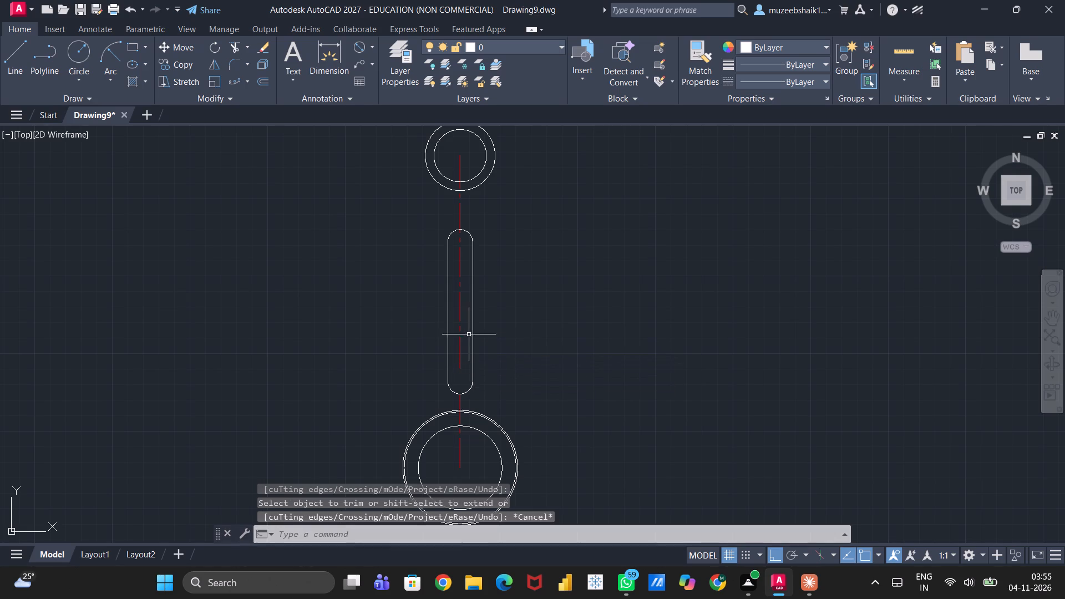
Stretch the lower end of the upper red centre line segment down to the bottom of the slot.
{"action": "left_click", "coordinate": [461, 356]}
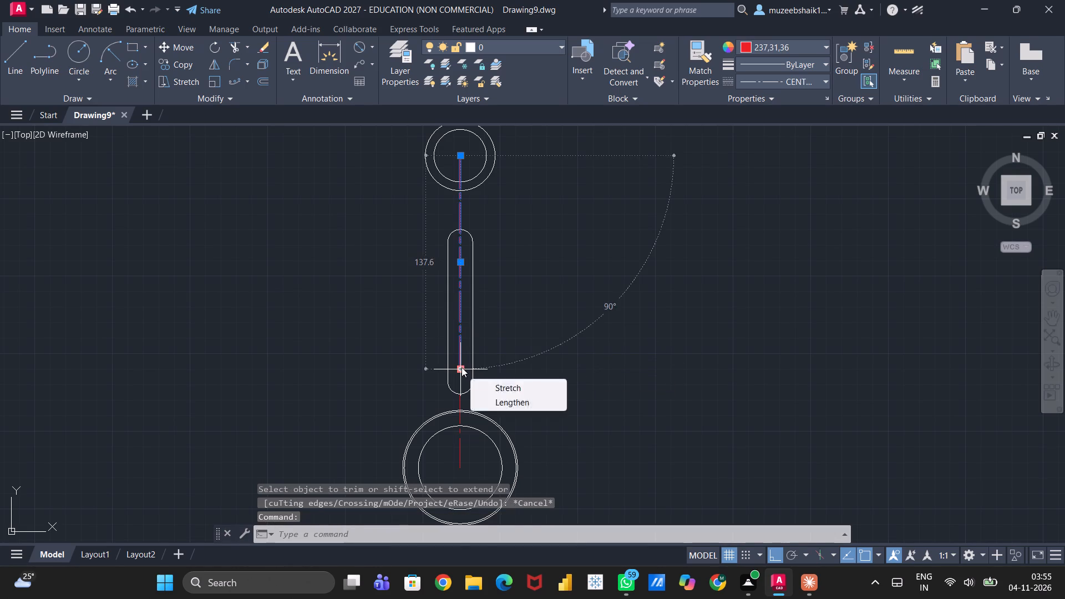
{"action": "left_click", "coordinate": [461, 367]}
{"action": "left_click", "coordinate": [461, 397]}
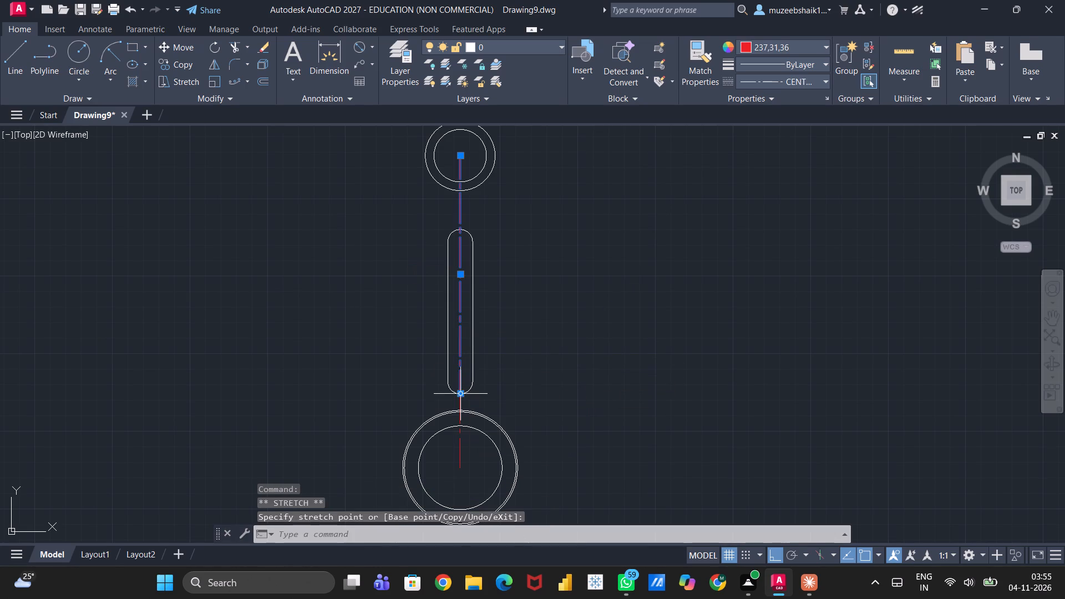
{"action": "key", "text": "Escape"}
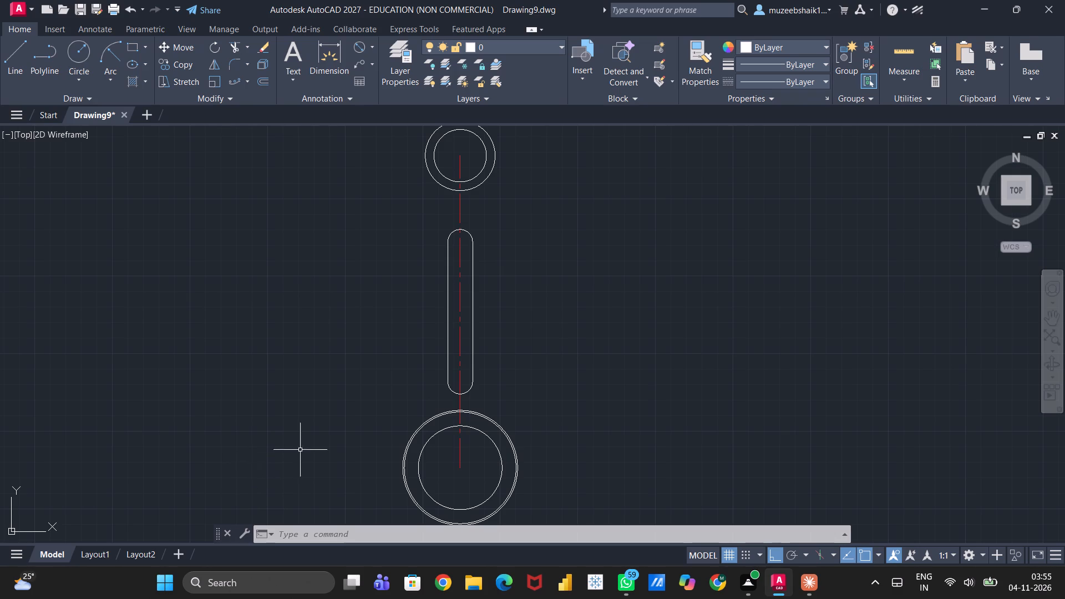
Offset the upper red centre line segment by 10 to both its left and right sides.
{"action": "left_click", "coordinate": [19, 61]}
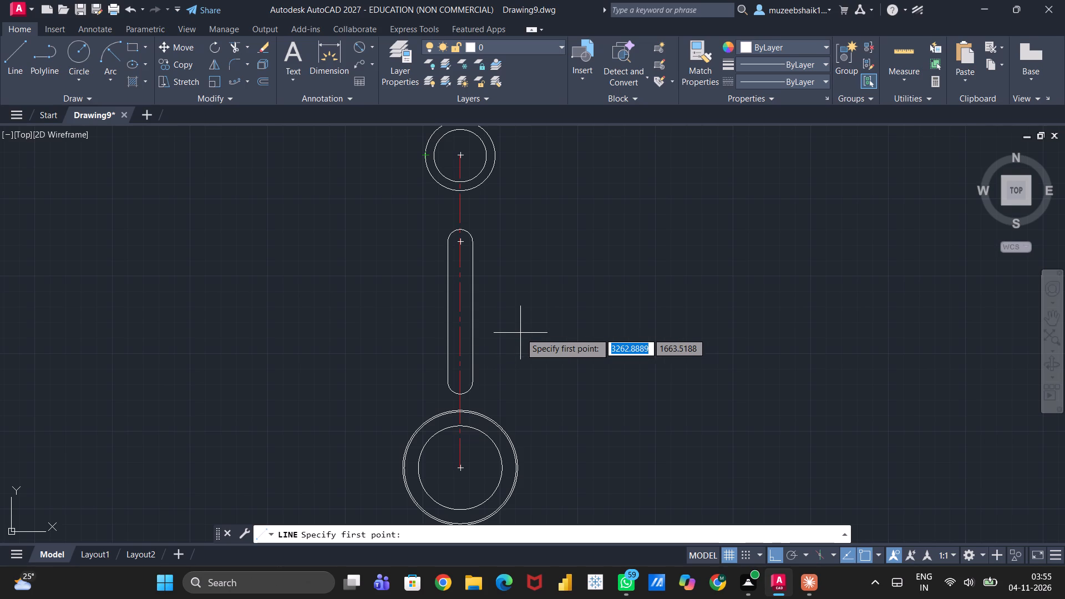
{"action": "key", "text": "Escape"}
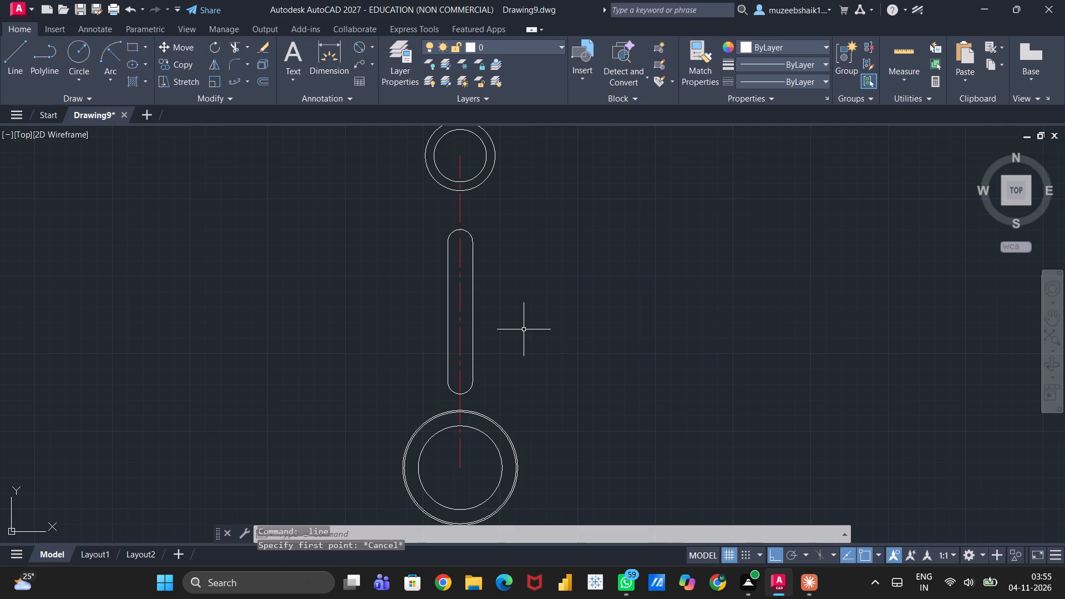
{"action": "key", "text": "o"}
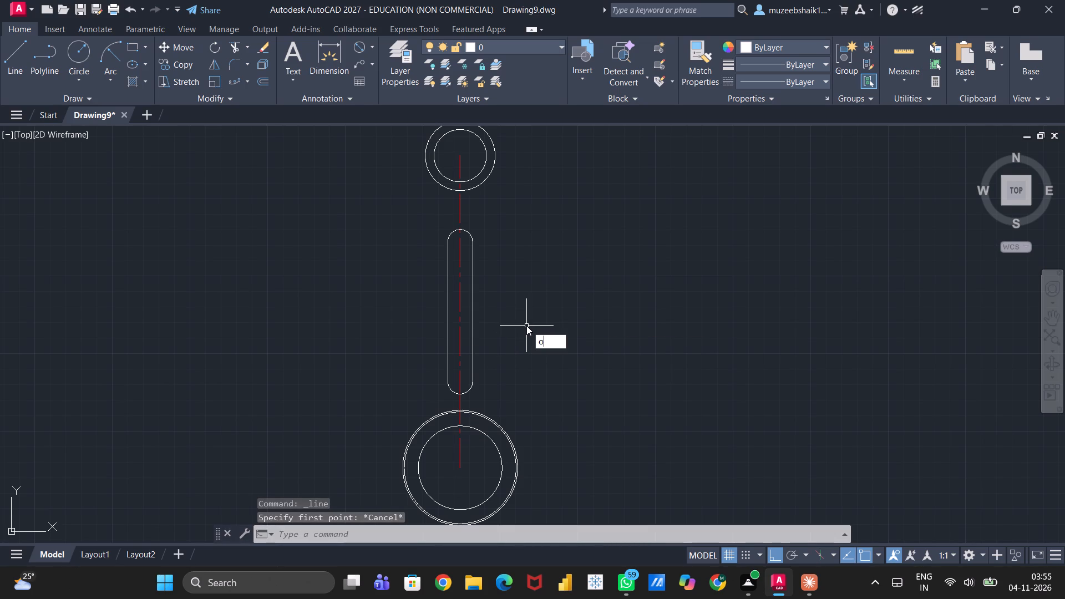
{"action": "key", "text": "Return"}
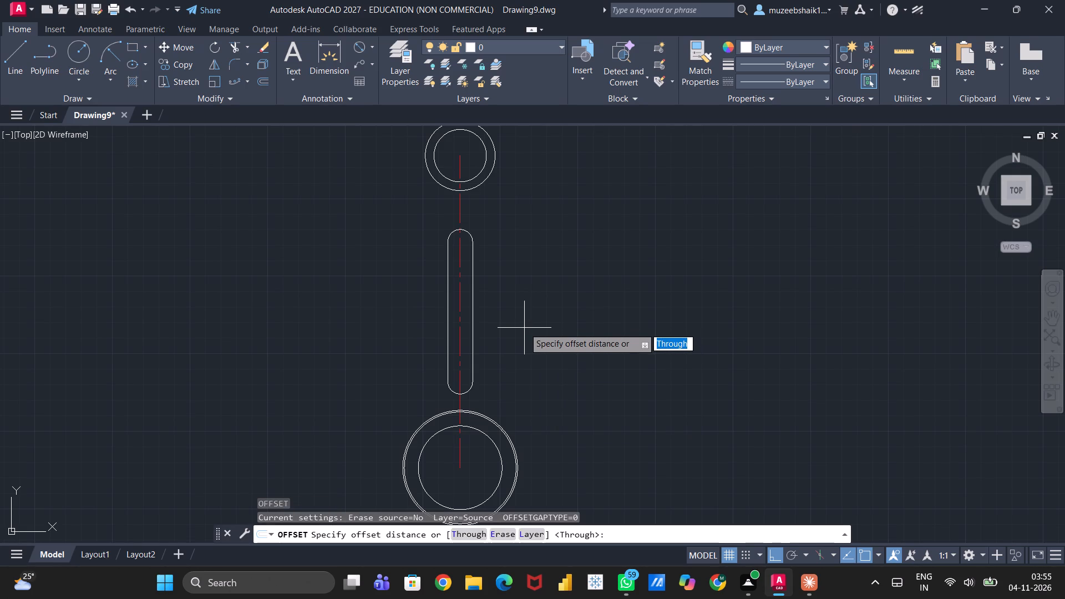
{"action": "type", "text": "10"}
{"action": "key", "text": "Return"}
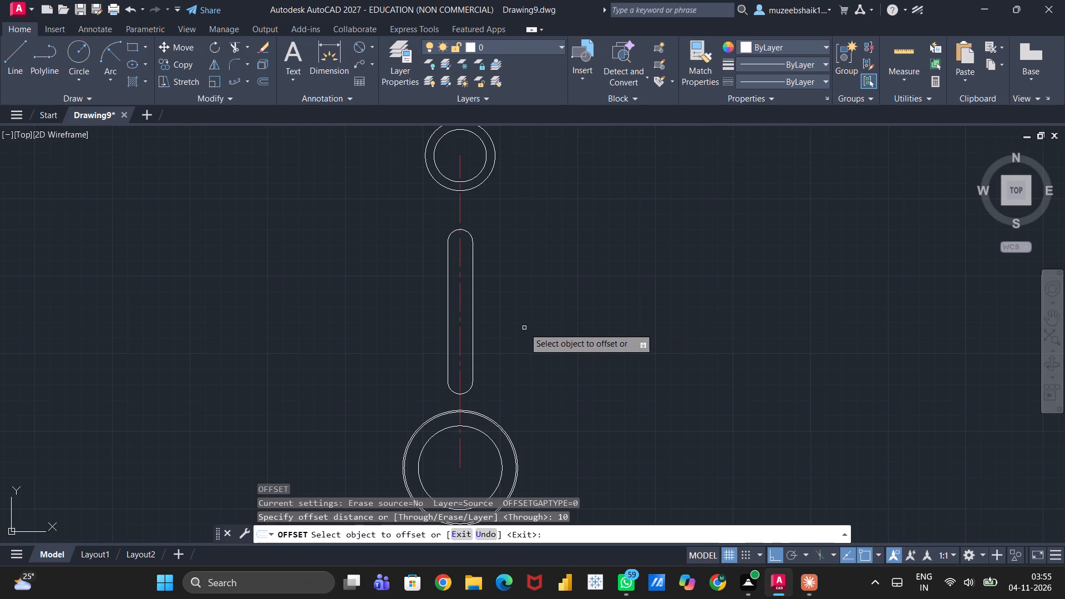
{"action": "left_click", "coordinate": [461, 327]}
{"action": "left_click", "coordinate": [441, 334]}
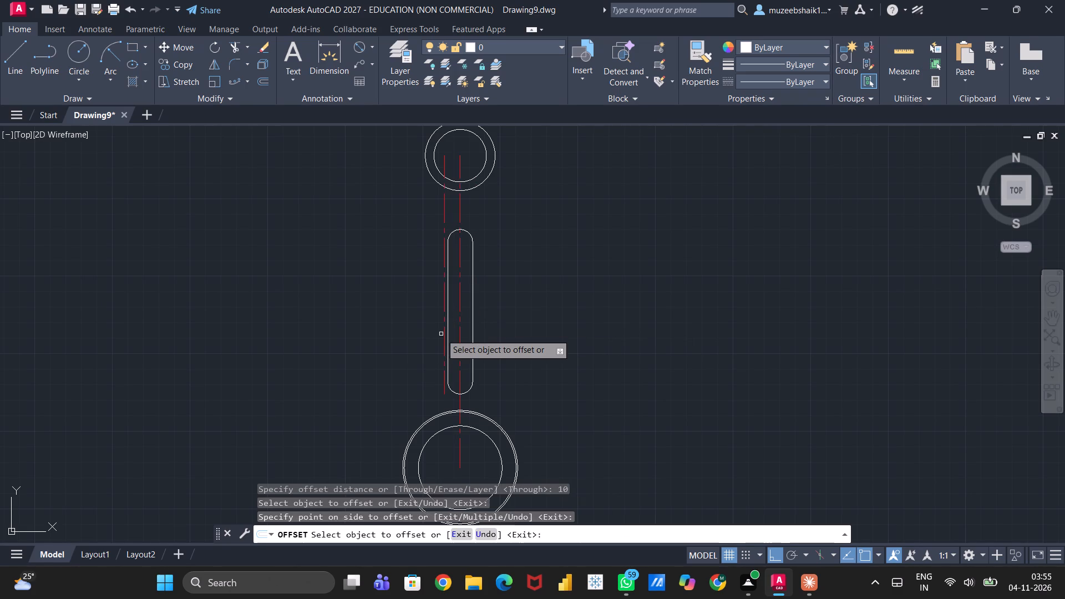
{"action": "left_click", "coordinate": [459, 332]}
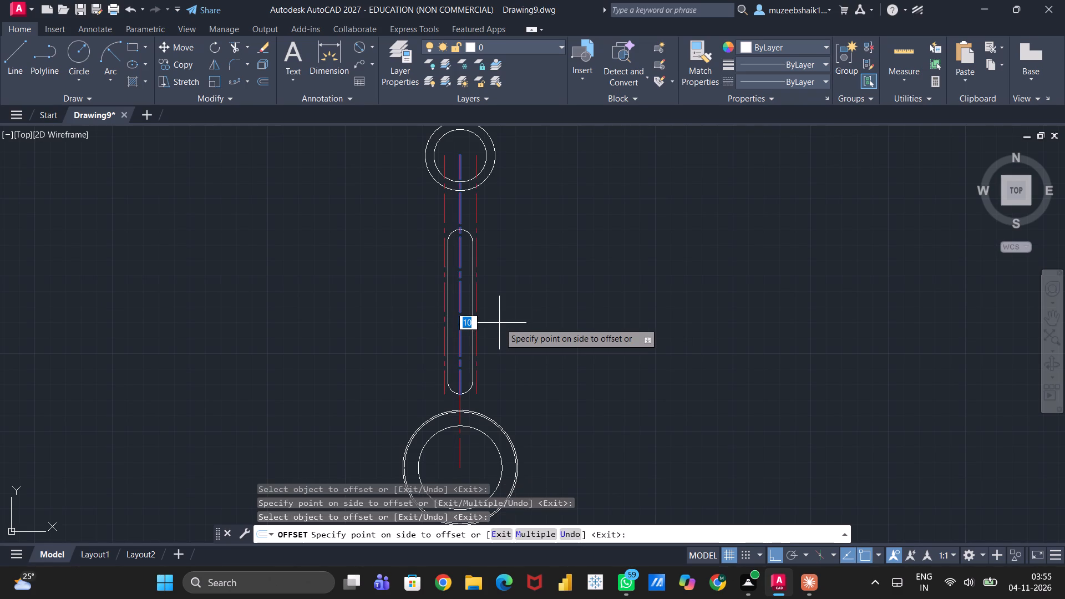
{"action": "left_click", "coordinate": [499, 323]}
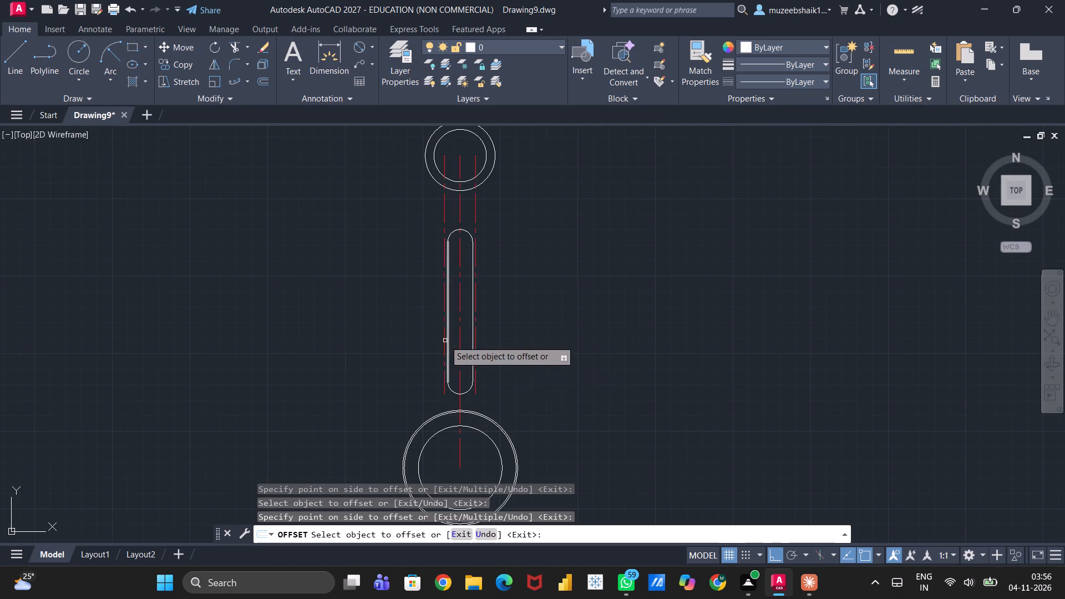
{"action": "key", "text": "Escape"}
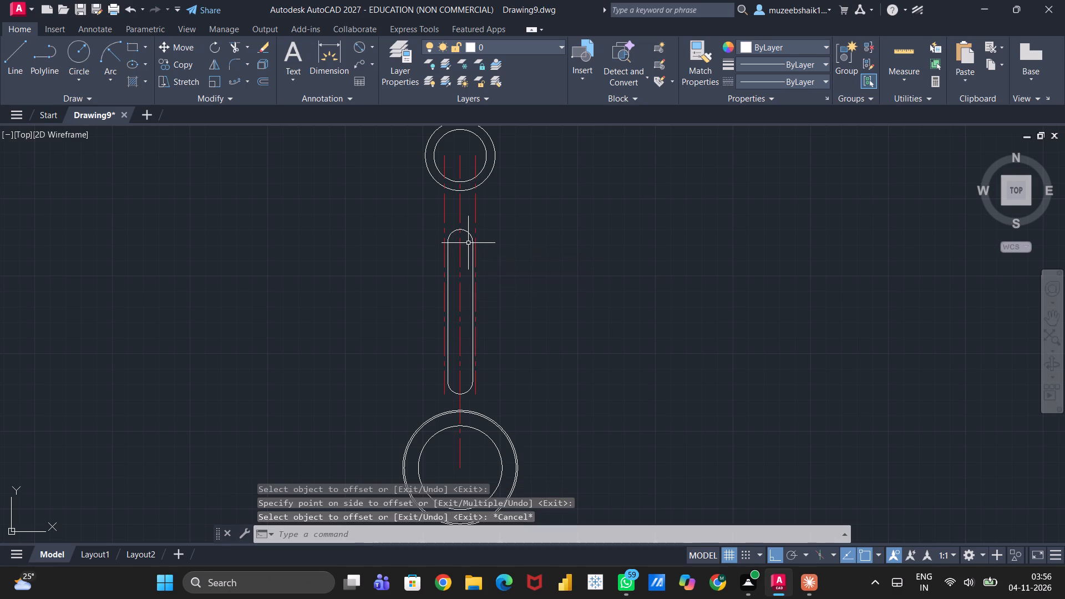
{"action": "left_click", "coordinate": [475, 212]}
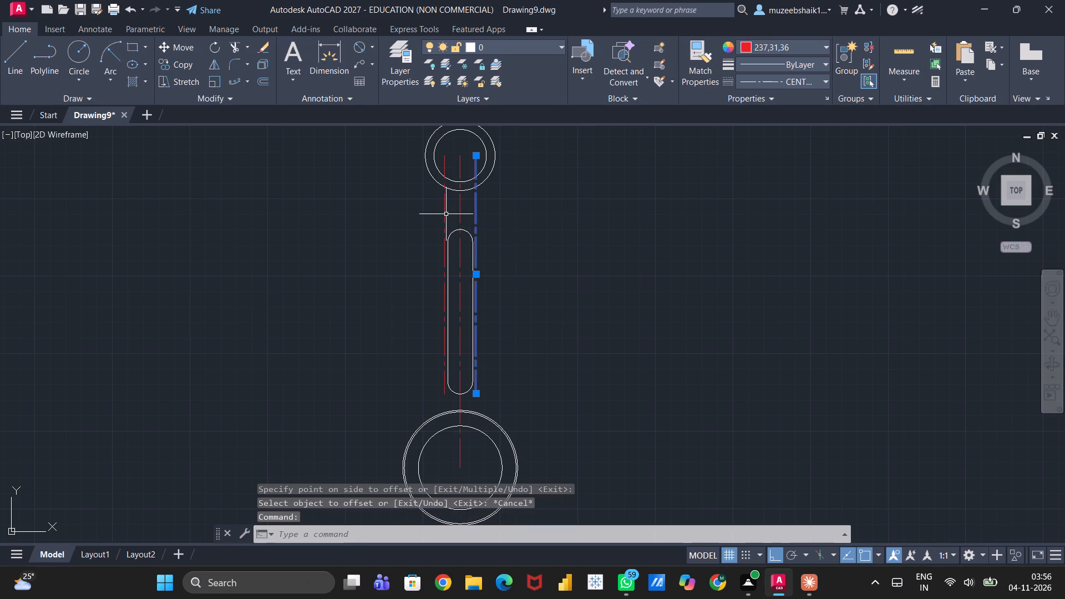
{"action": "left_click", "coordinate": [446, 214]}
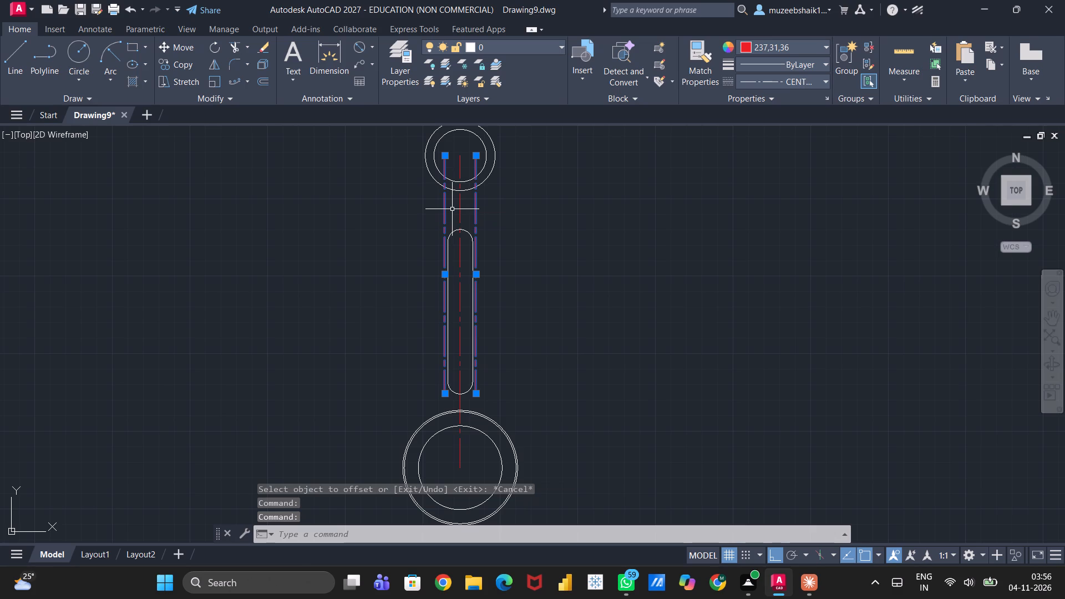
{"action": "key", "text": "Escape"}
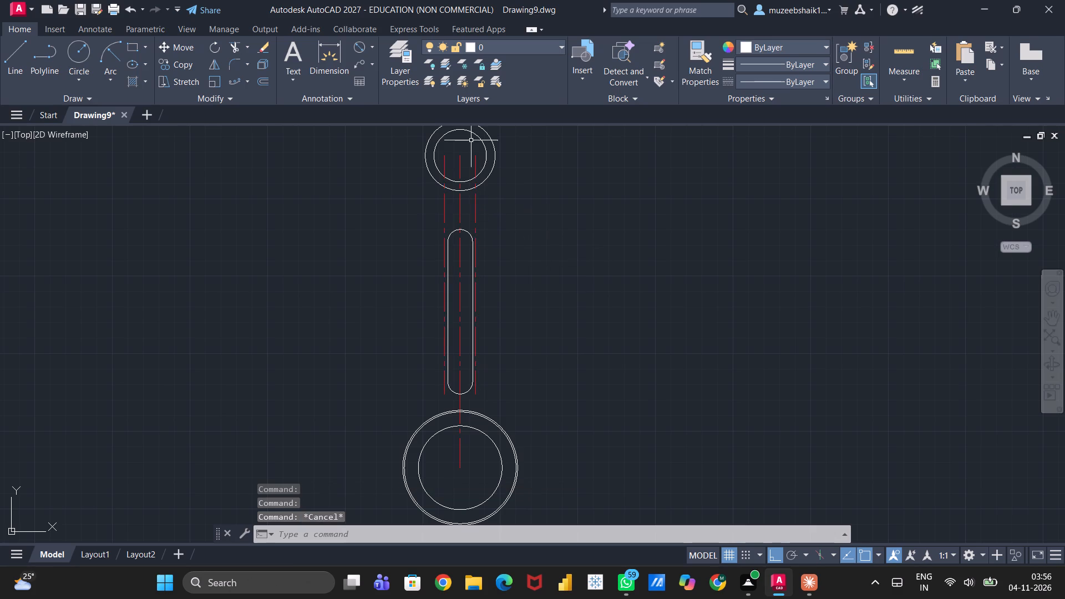
Match the properties of the upper outer circle onto the two red offset lines beside the slot.
{"action": "left_click", "coordinate": [495, 158]}
{"action": "type", "text": "ma"}
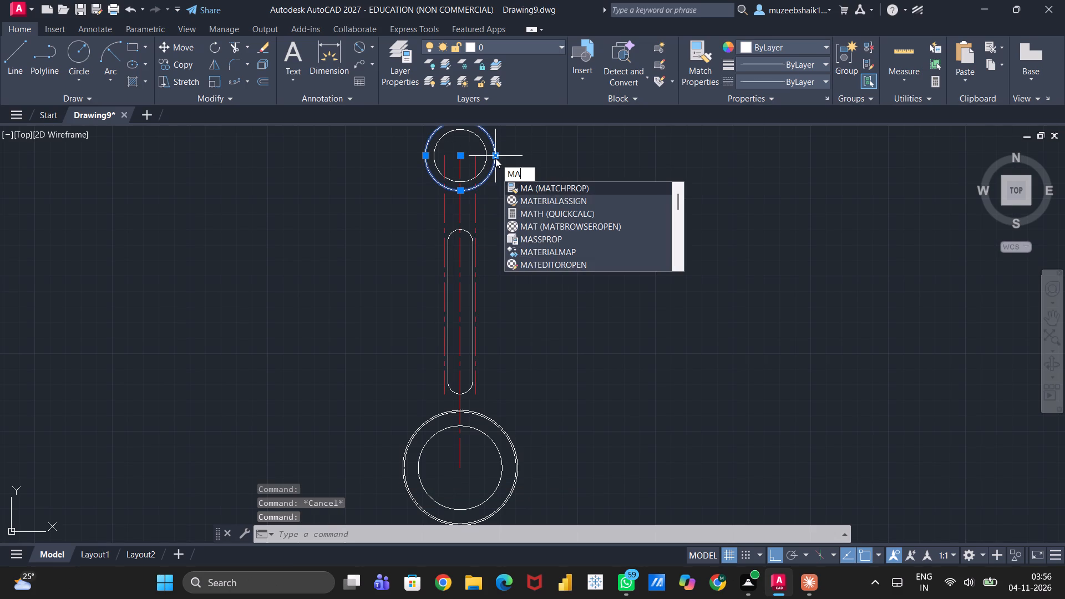
{"action": "key", "text": "Return"}
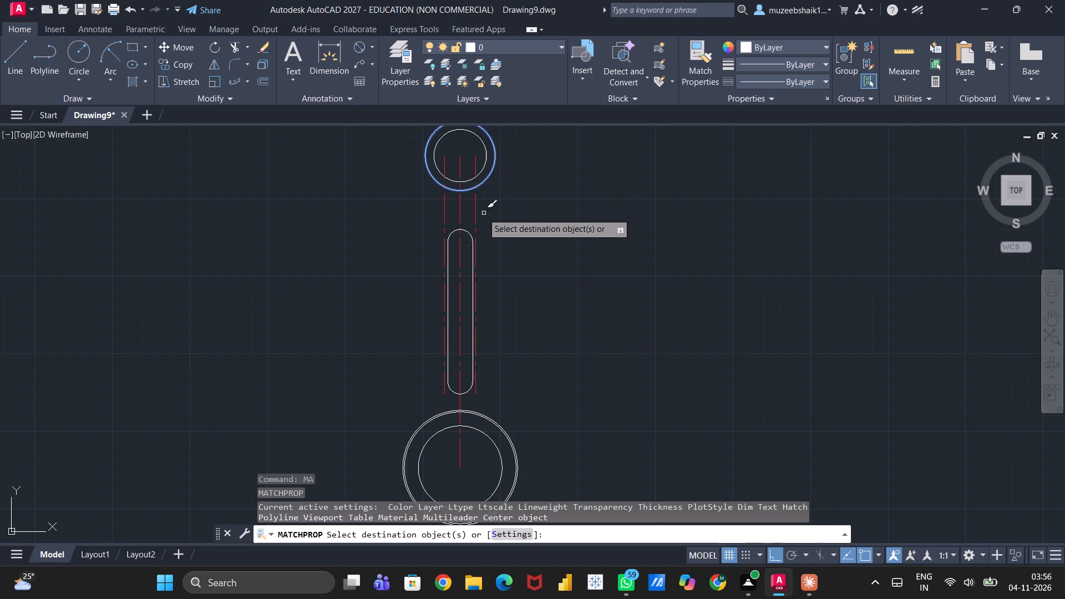
{"action": "left_click", "coordinate": [475, 213]}
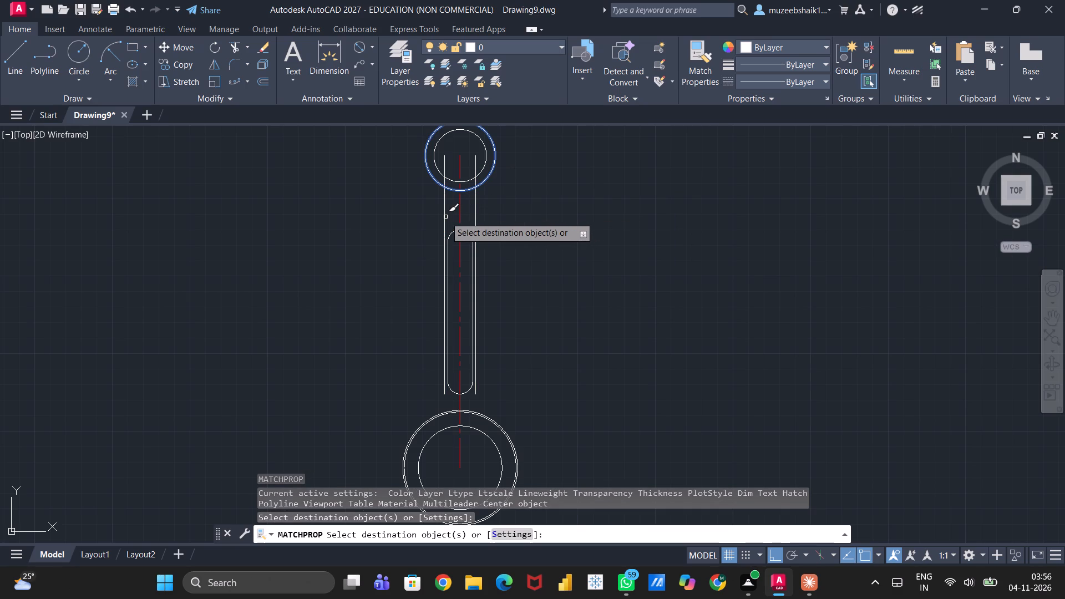
{"action": "left_click", "coordinate": [445, 217]}
{"action": "key", "text": "Escape"}
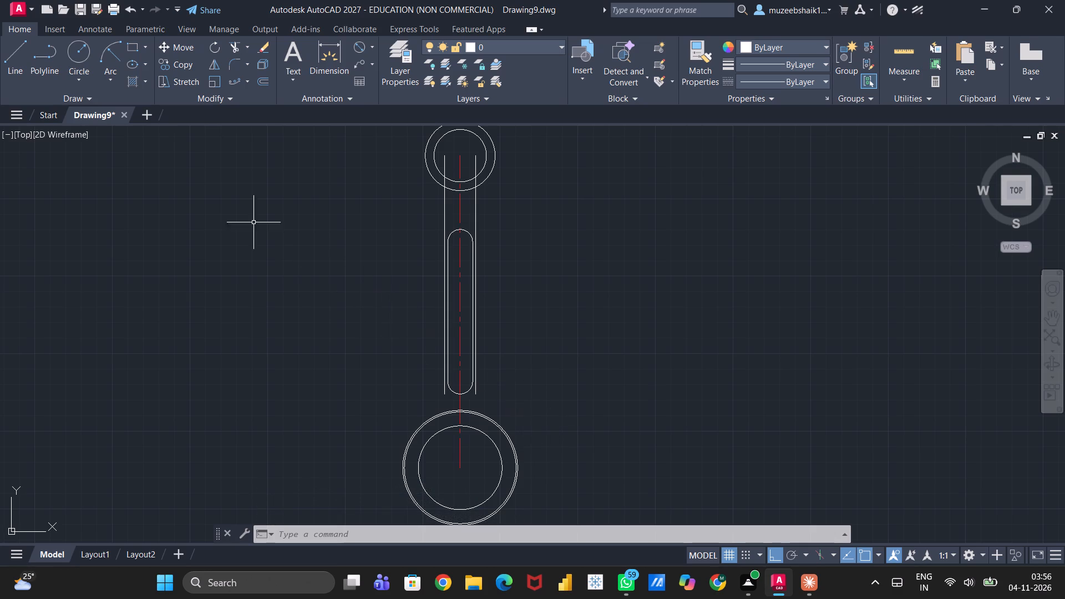
With Ortho off, draw a 93° line from the left offset line's intersection with the upper outer circle down to the lower inner circle.
{"action": "left_click", "coordinate": [21, 53]}
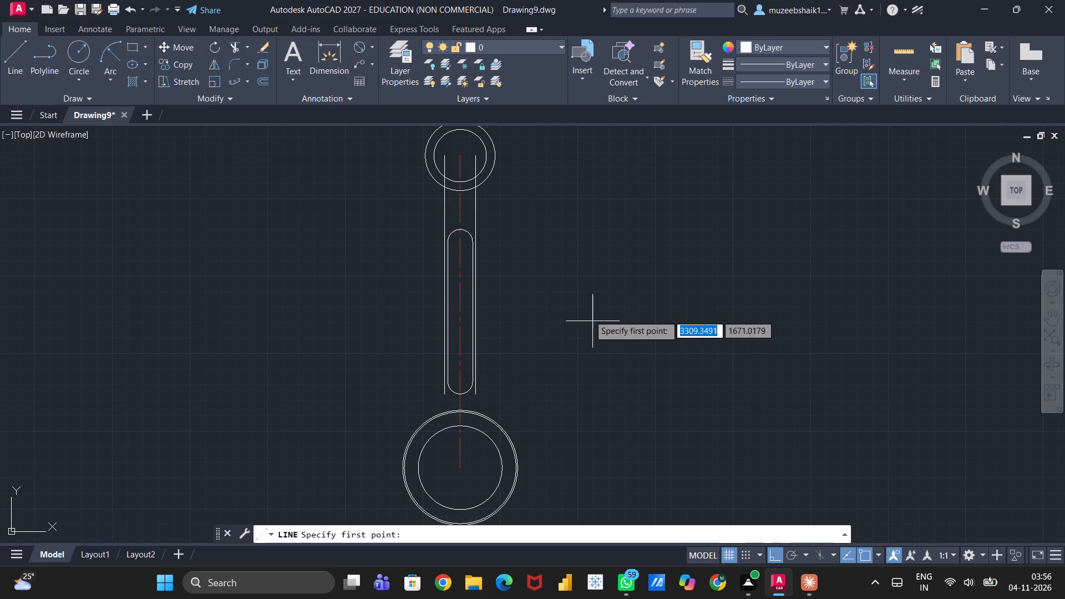
{"action": "scroll", "coordinate": [544, 253], "scroll_direction": "up", "scroll_amount": 1}
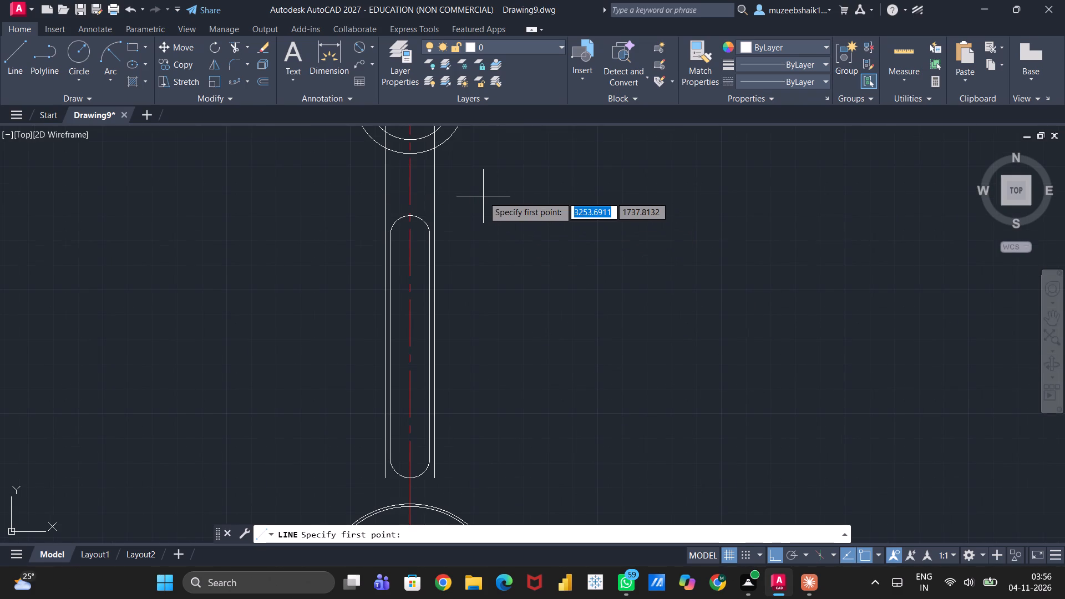
{"action": "middle_click_drag", "start_coordinate": [483, 196], "coordinate": [566, 388]}
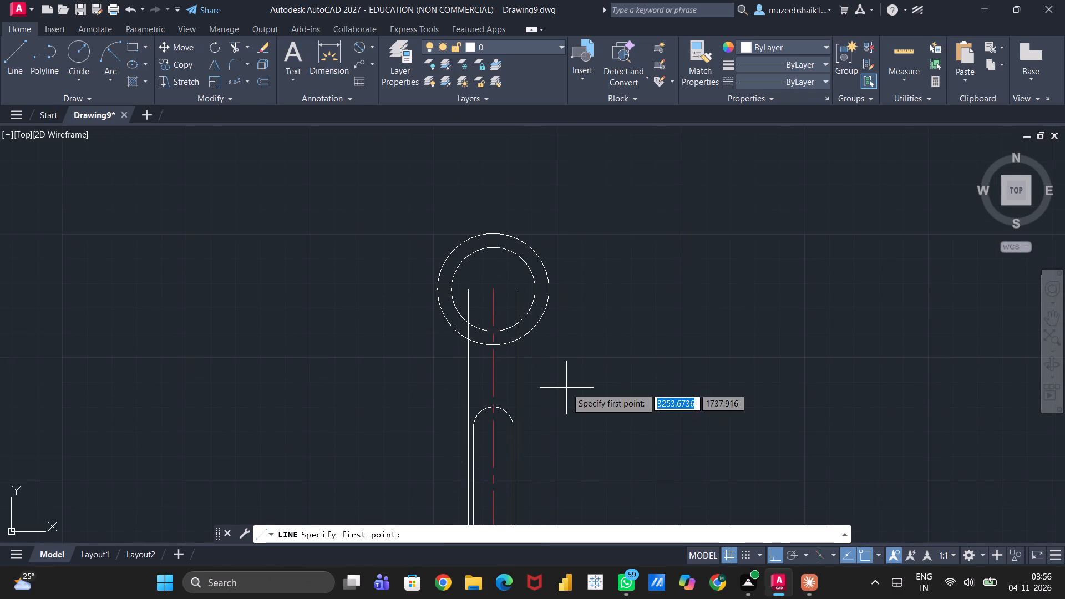
{"action": "scroll", "coordinate": [555, 372], "scroll_direction": "up", "scroll_amount": 1}
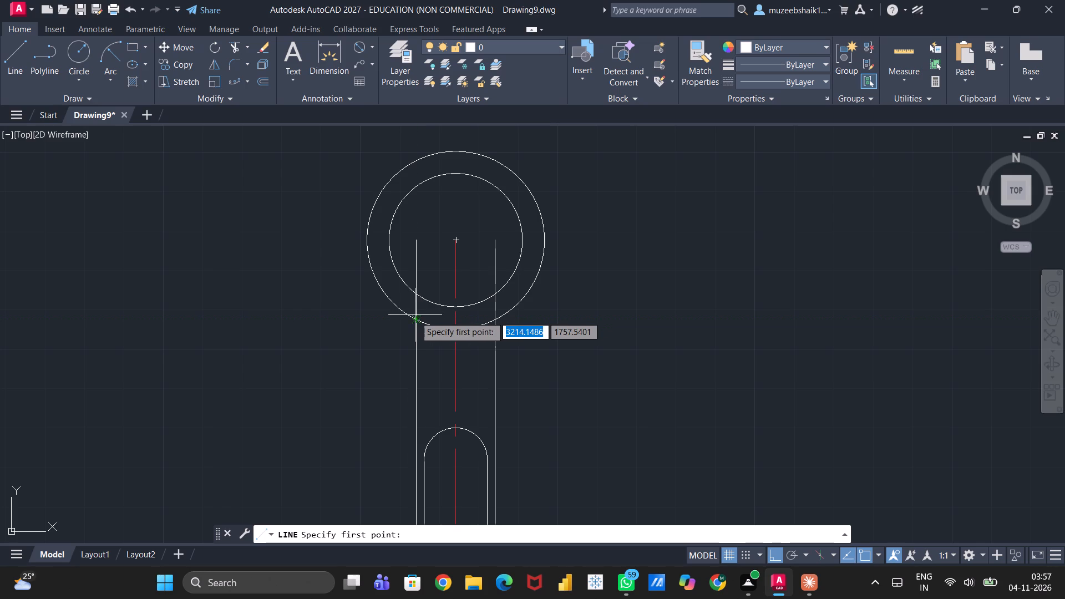
{"action": "left_click", "coordinate": [414, 317]}
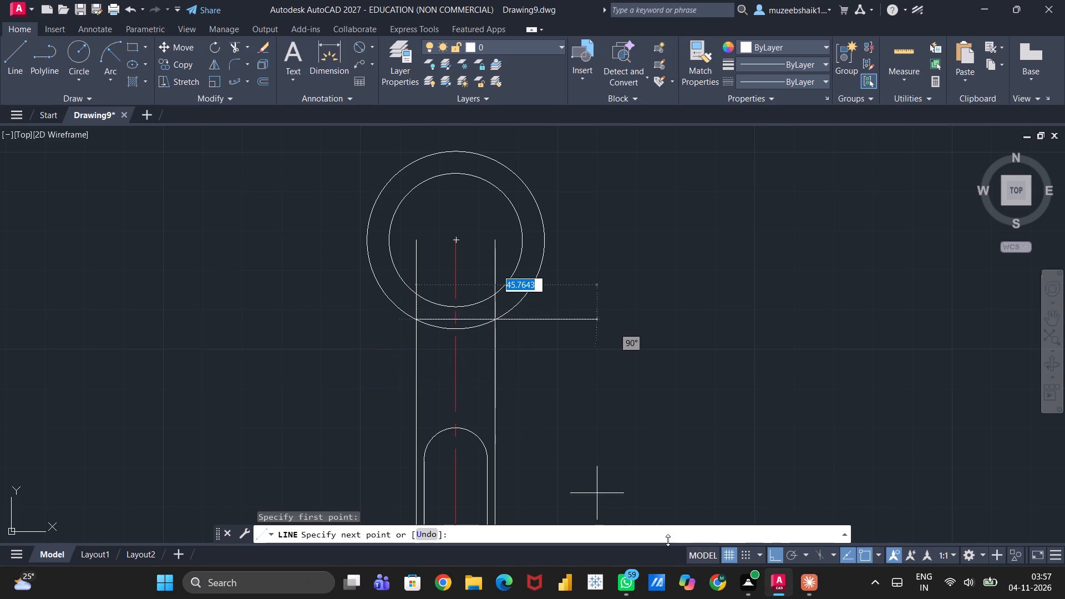
{"action": "left_click", "coordinate": [772, 552]}
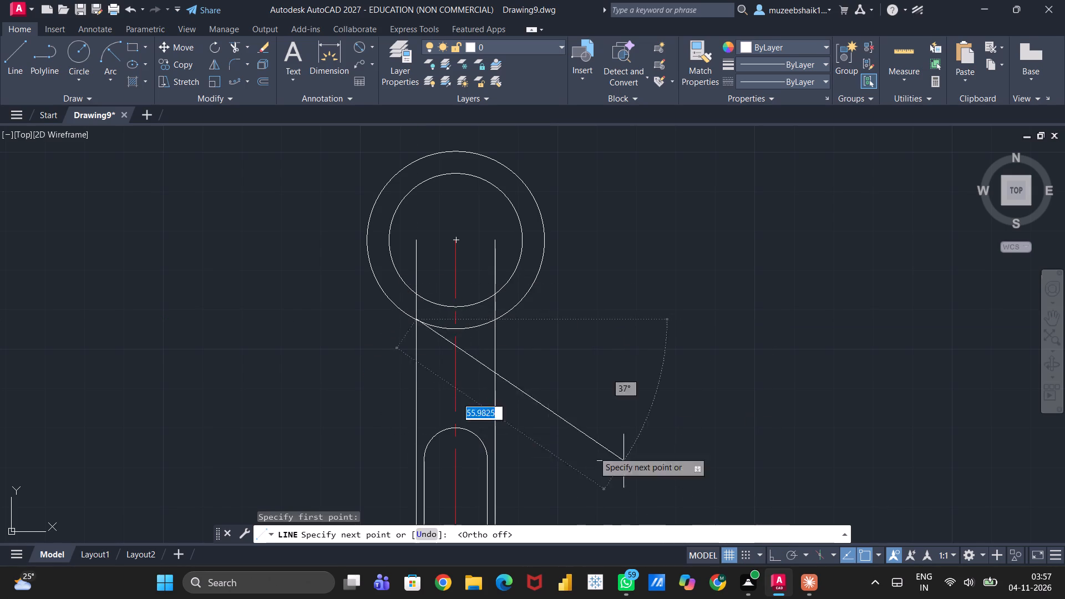
{"action": "scroll", "coordinate": [444, 415], "scroll_direction": "down", "scroll_amount": 2}
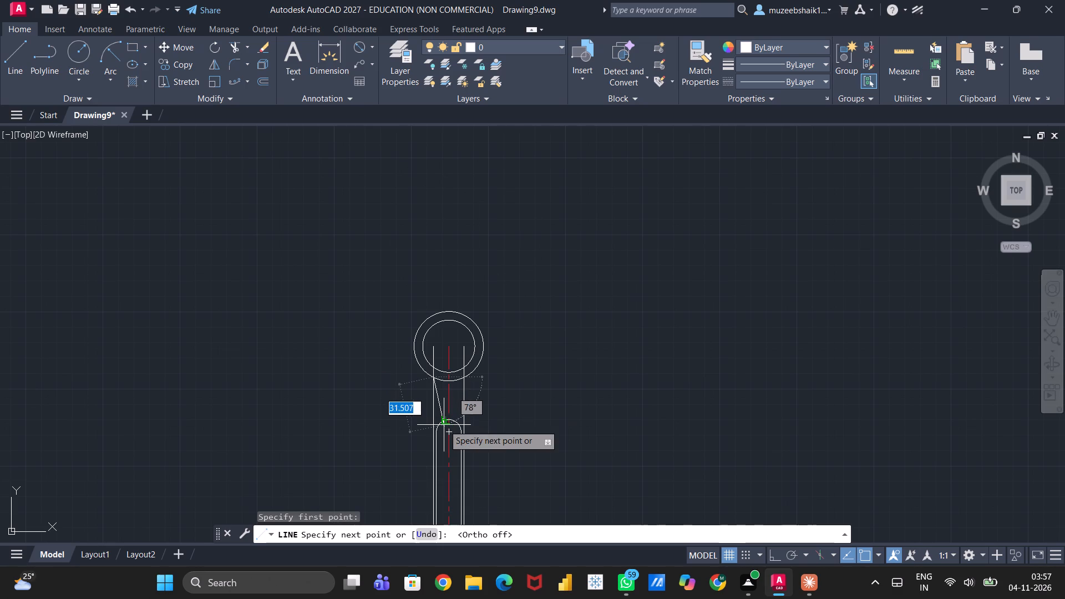
{"action": "middle_click_drag", "start_coordinate": [444, 425], "coordinate": [500, 279]}
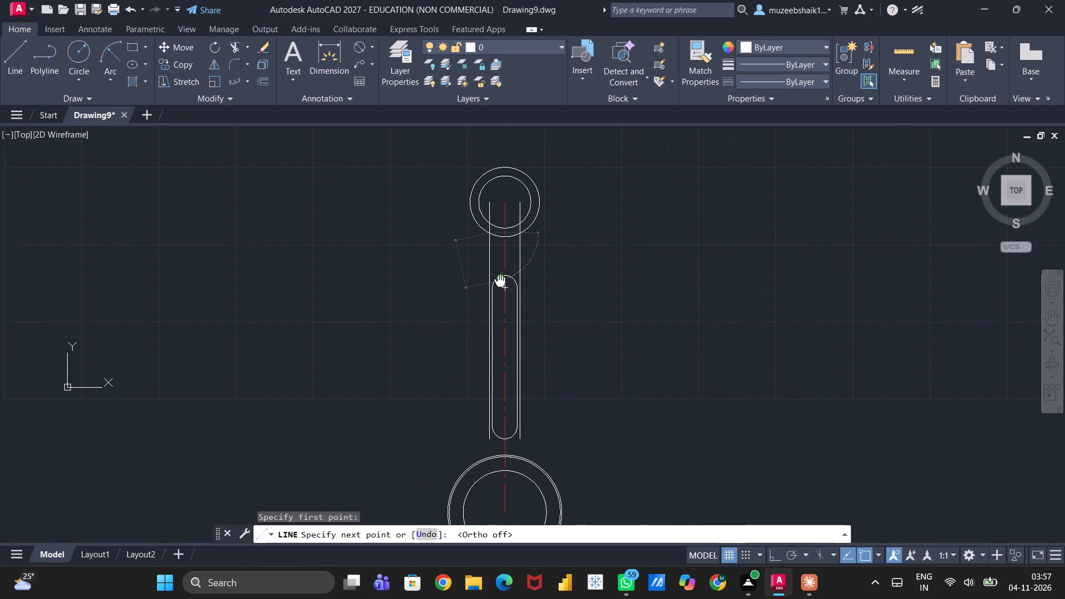
{"action": "middle_click_drag", "start_coordinate": [500, 279], "coordinate": [500, 275]}
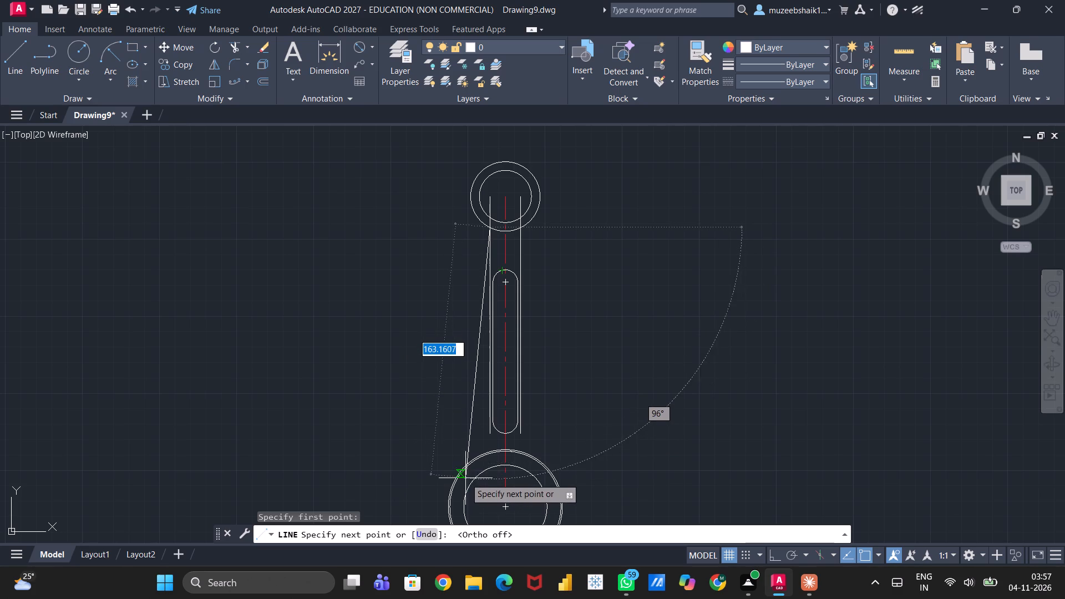
{"action": "scroll", "coordinate": [465, 471], "scroll_direction": "up", "scroll_amount": 1}
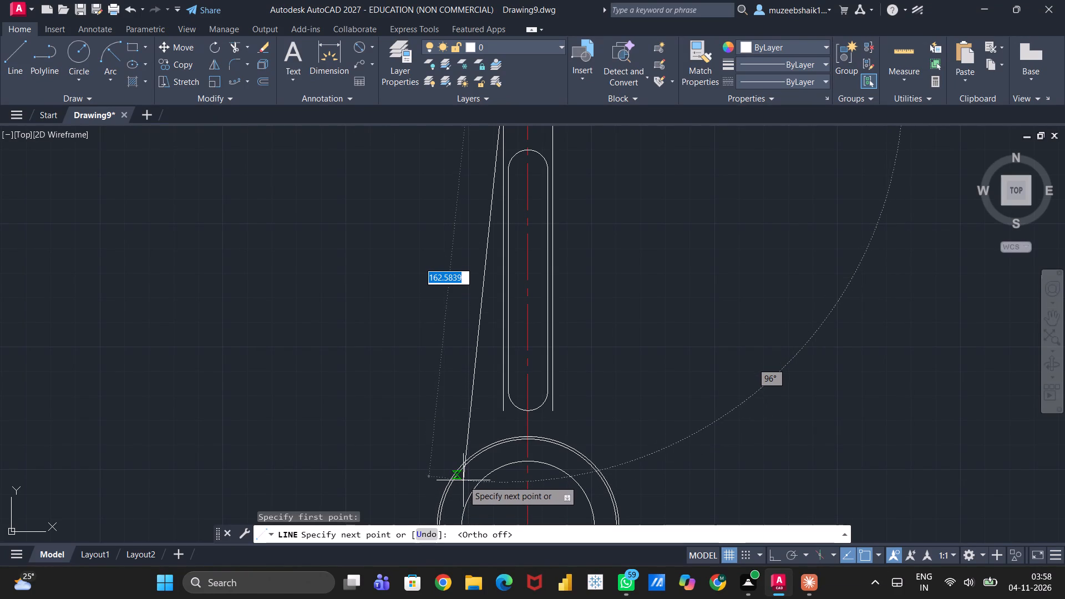
{"action": "key", "text": "Tab"}
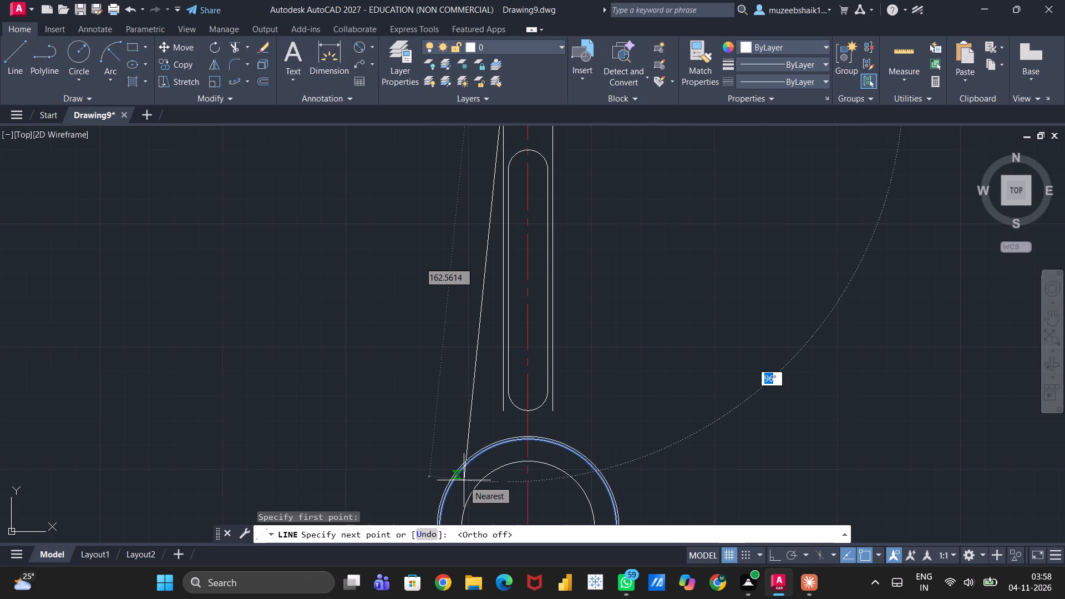
{"action": "type", "text": "93"}
{"action": "key", "text": "Return"}
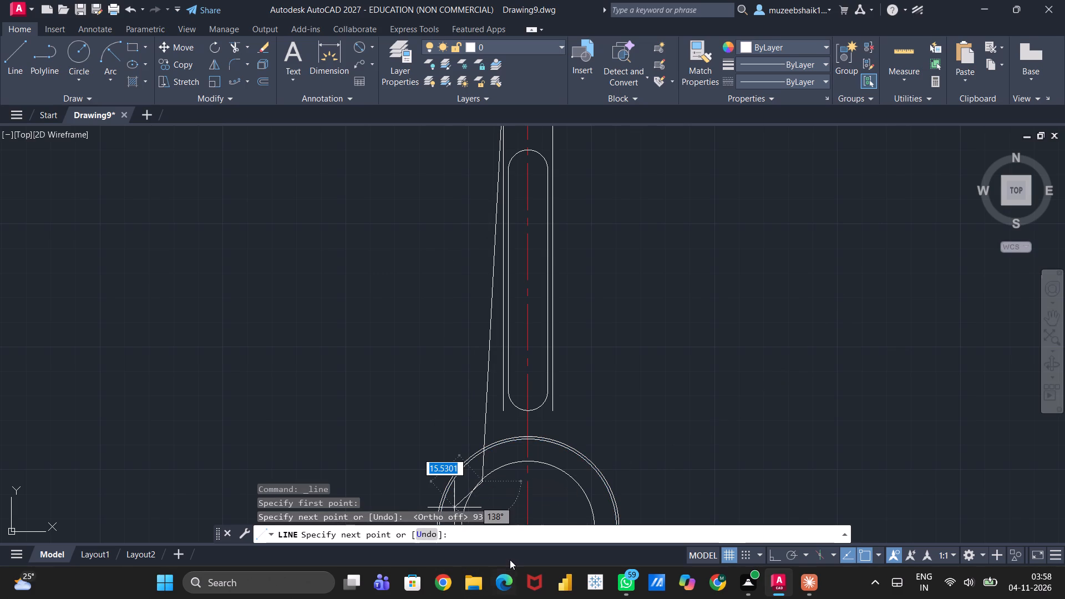
{"action": "key", "text": "Escape"}
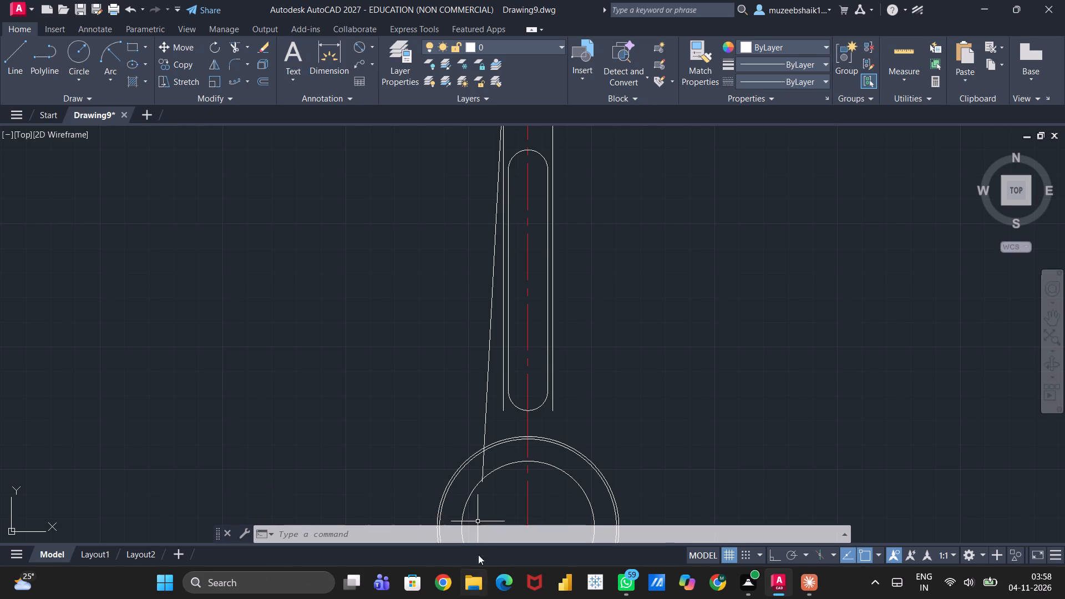
Examine where the new tapered line meets the lower circles and where it starts on the upper outer circle.
{"action": "scroll", "coordinate": [486, 487], "scroll_direction": "up", "scroll_amount": 3}
{"action": "middle_click_drag", "start_coordinate": [482, 481], "coordinate": [482, 480]}
{"action": "scroll", "coordinate": [482, 480], "scroll_direction": "up", "scroll_amount": 1}
{"action": "middle_click_drag", "start_coordinate": [482, 480], "coordinate": [550, 414]}
{"action": "scroll", "coordinate": [550, 415], "scroll_direction": "down", "scroll_amount": 1}
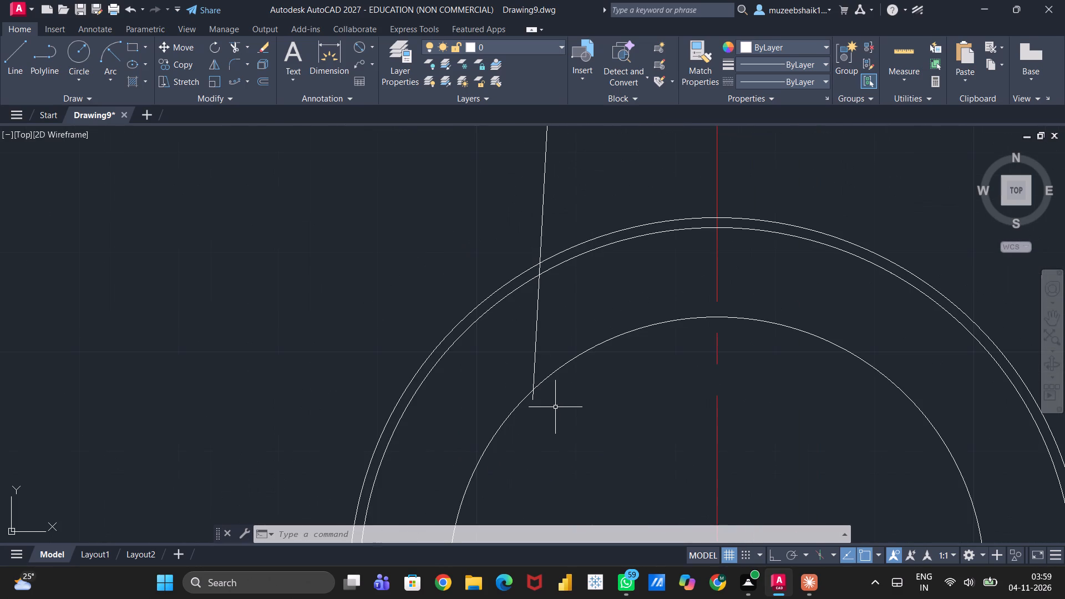
{"action": "scroll", "coordinate": [556, 407], "scroll_direction": "down", "scroll_amount": 1}
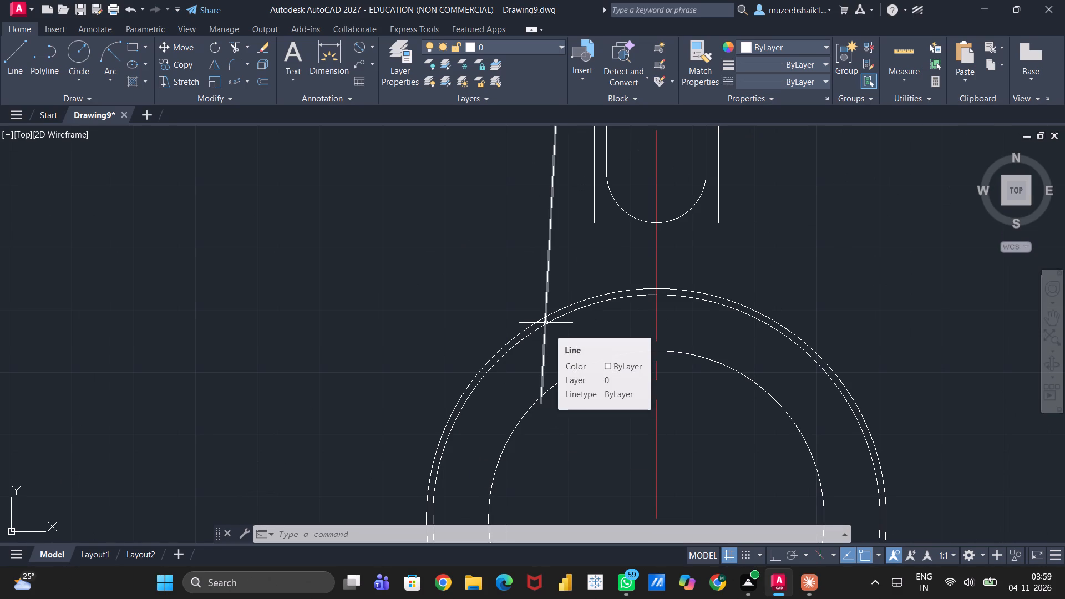
{"action": "scroll", "coordinate": [546, 323], "scroll_direction": "up", "scroll_amount": 1}
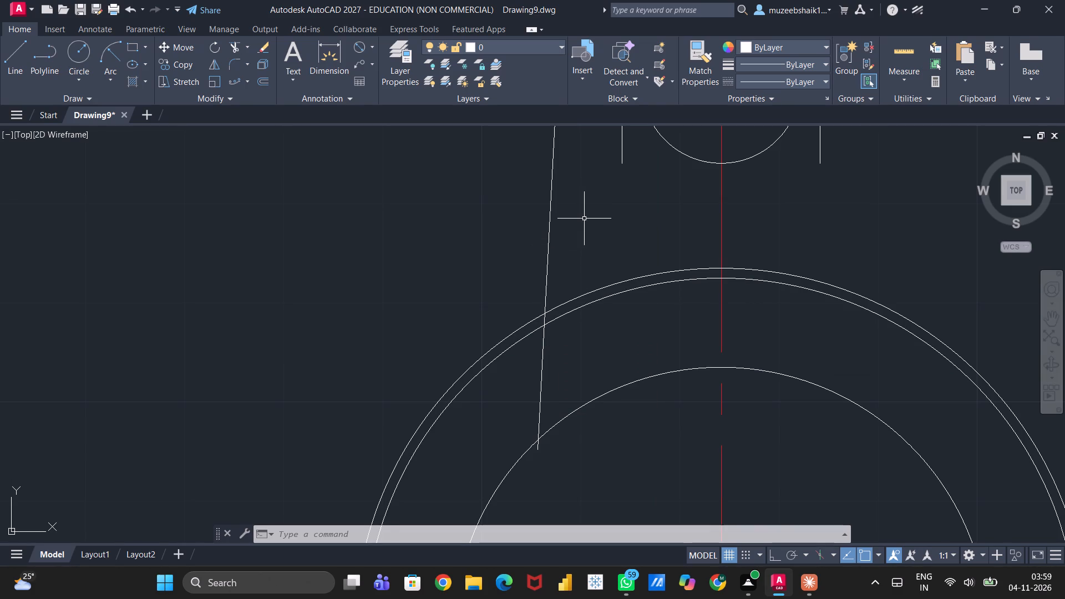
{"action": "middle_click_drag", "start_coordinate": [584, 219], "coordinate": [534, 598]}
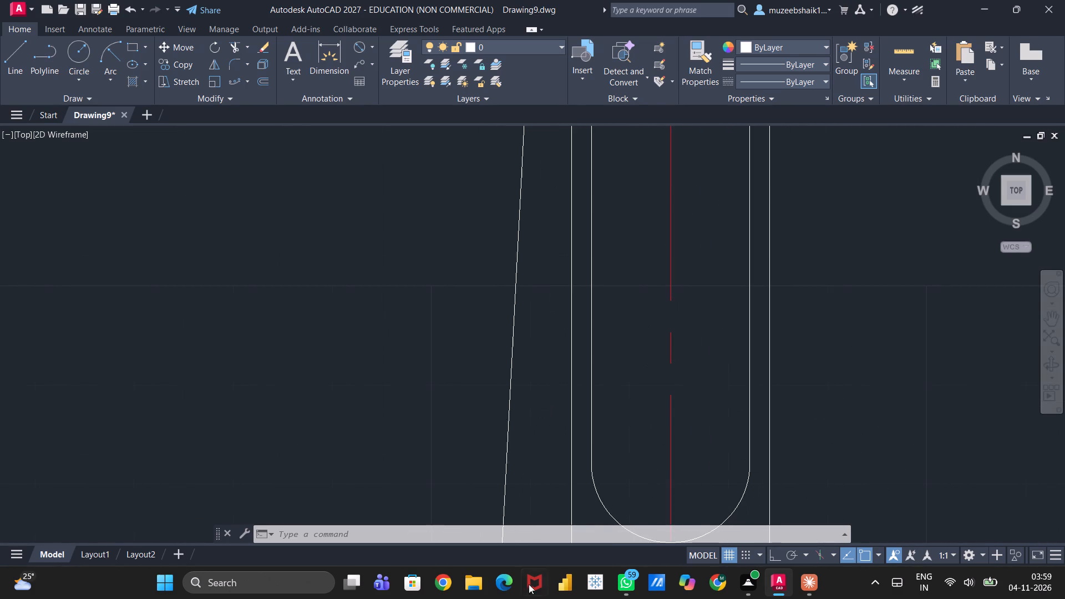
{"action": "scroll", "coordinate": [487, 259], "scroll_direction": "down", "scroll_amount": 3}
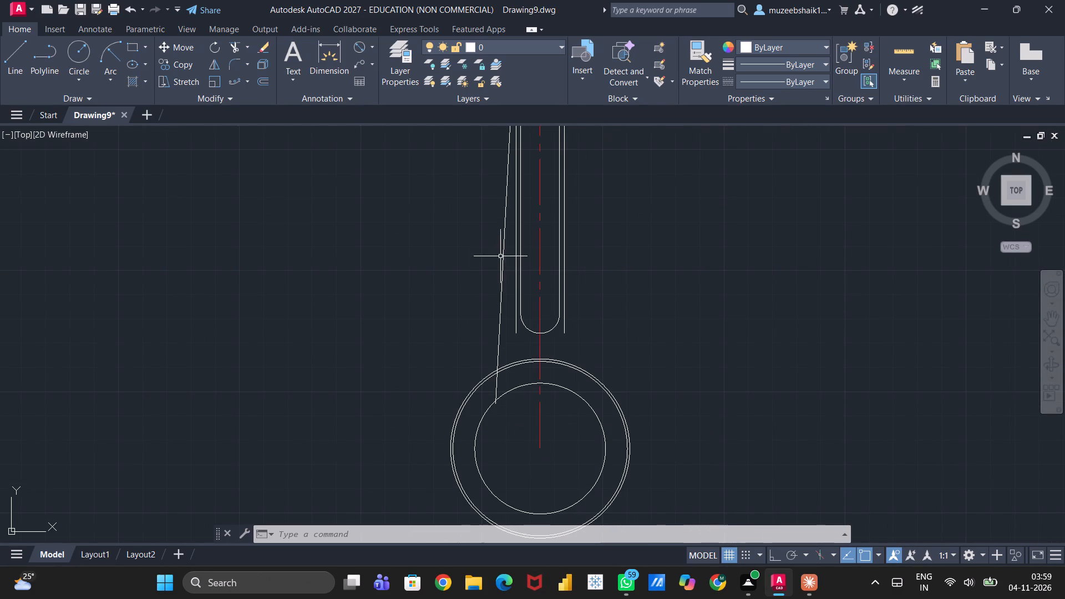
{"action": "scroll", "coordinate": [504, 232], "scroll_direction": "down", "scroll_amount": 2}
{"action": "middle_click_drag", "start_coordinate": [489, 169], "coordinate": [534, 411]}
{"action": "scroll", "coordinate": [533, 411], "scroll_direction": "up", "scroll_amount": 3}
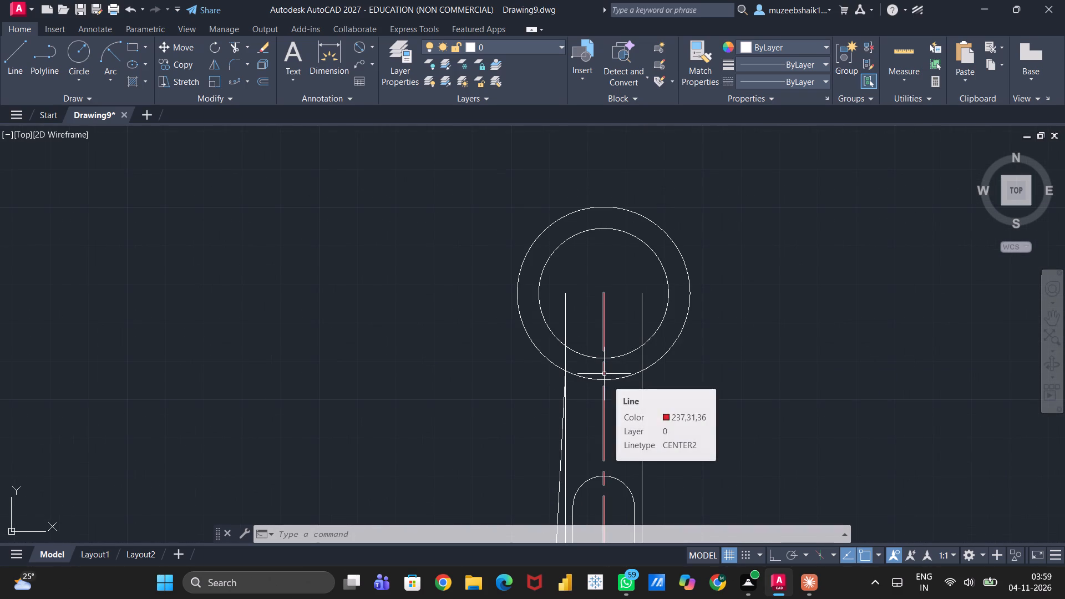
{"action": "scroll", "coordinate": [564, 399], "scroll_direction": "up", "scroll_amount": 2}
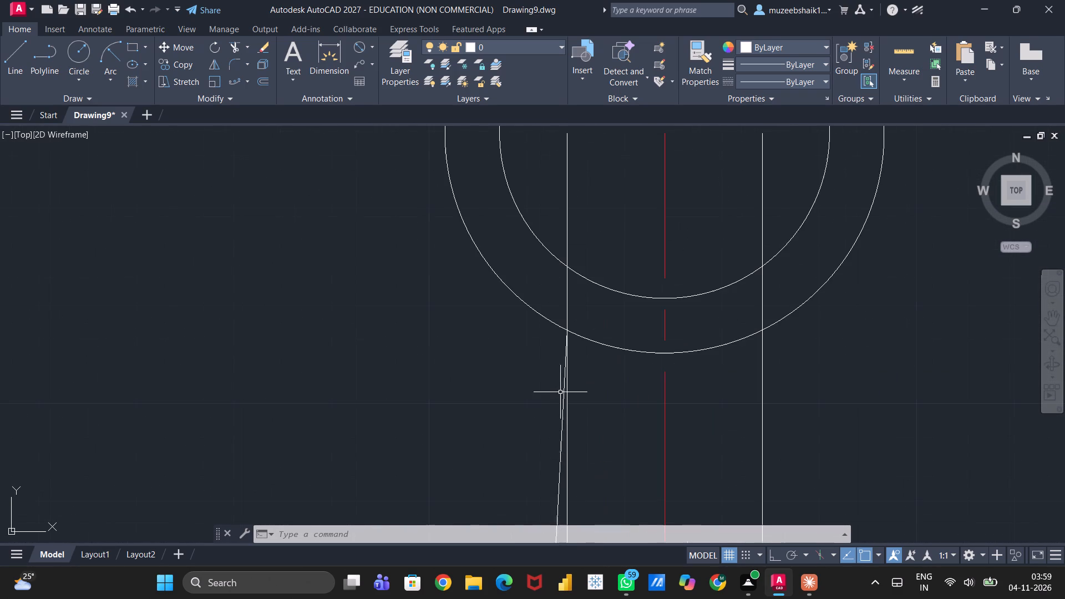
{"action": "scroll", "coordinate": [559, 383], "scroll_direction": "up", "scroll_amount": 2}
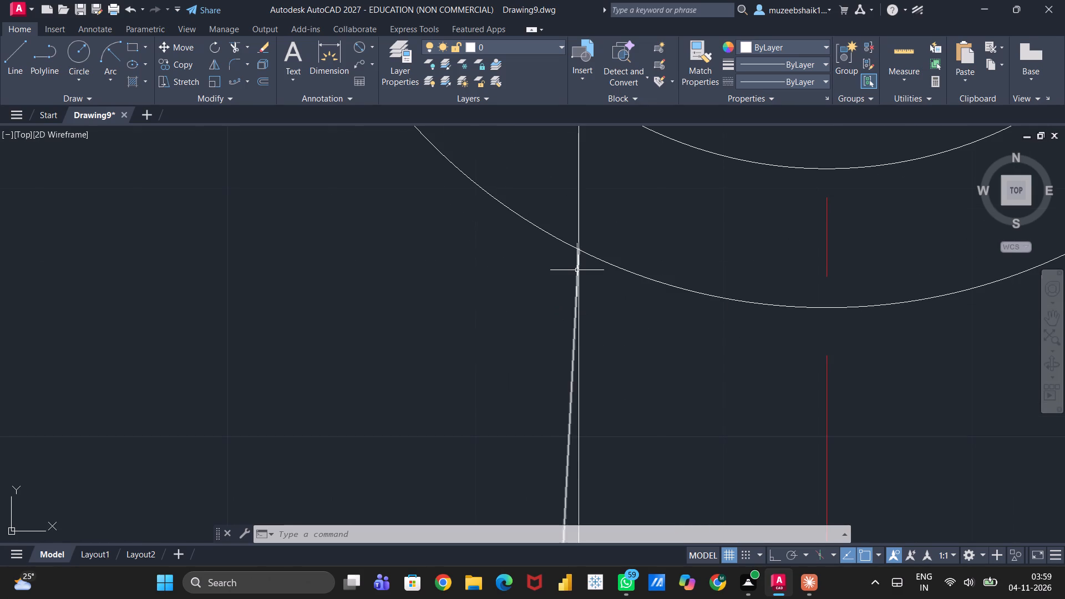
{"action": "scroll", "coordinate": [577, 269], "scroll_direction": "up", "scroll_amount": 1}
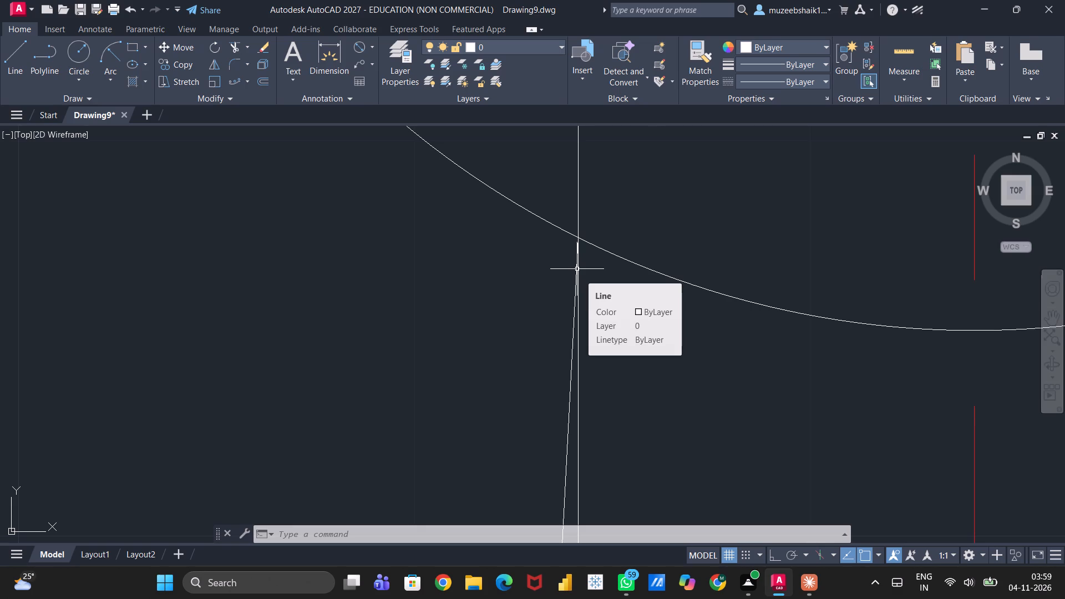
{"action": "scroll", "coordinate": [577, 269], "scroll_direction": "down", "scroll_amount": 1}
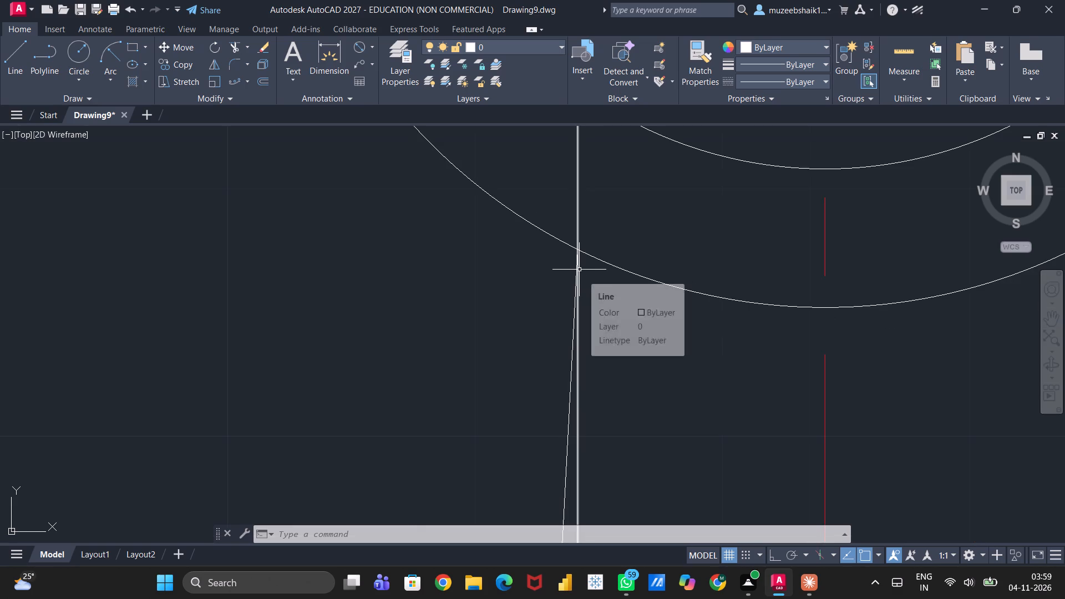
{"action": "scroll", "coordinate": [579, 271], "scroll_direction": "down", "scroll_amount": 1}
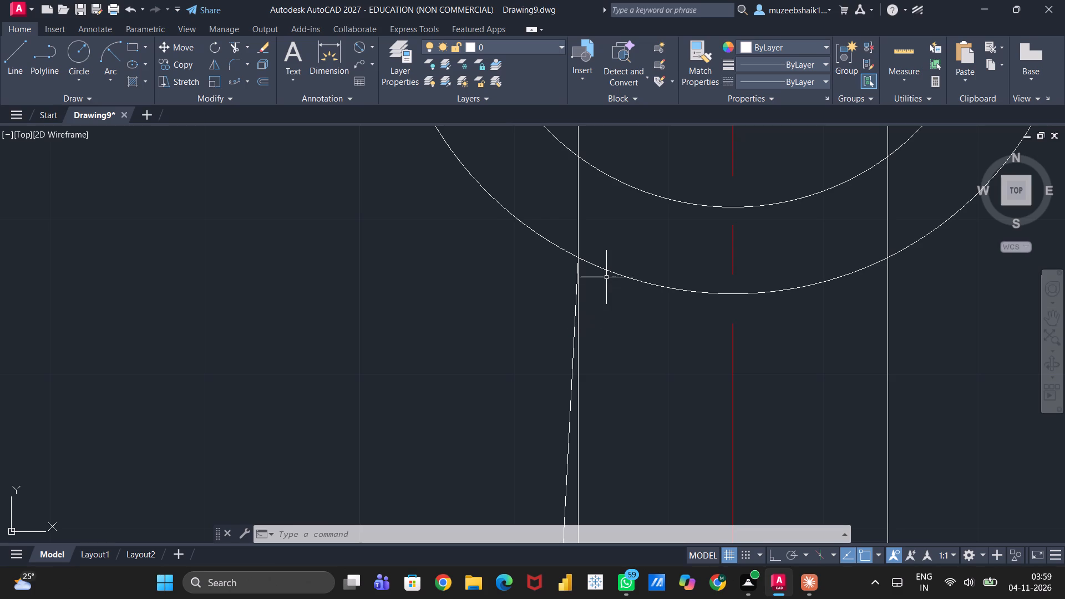
Trim the left vertical offset line between the two upper circles and below the upper outer circle.
{"action": "type", "text": "tr"}
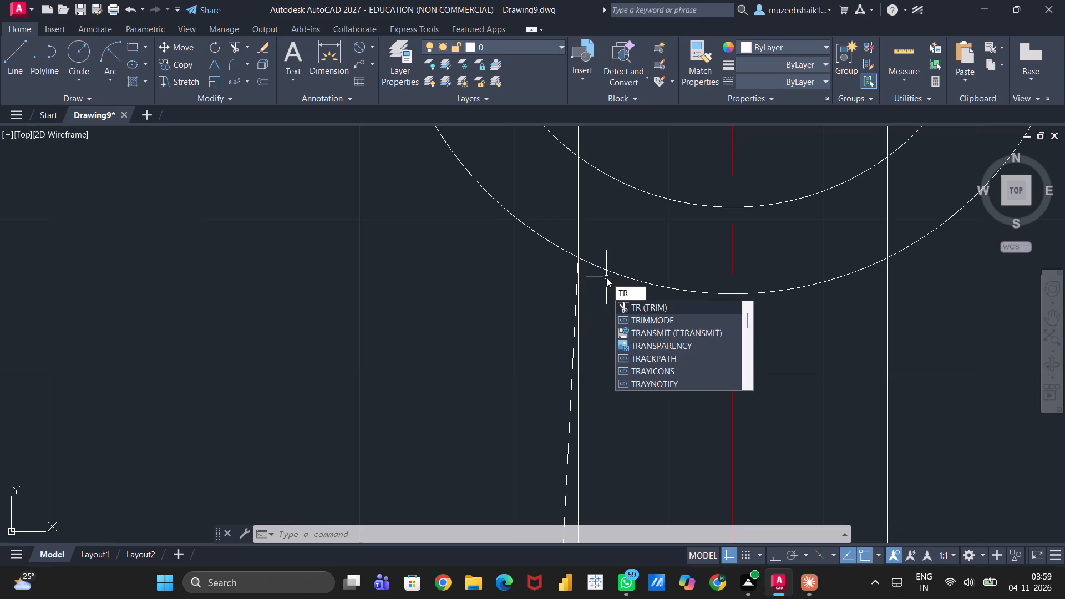
{"action": "key", "text": "Return"}
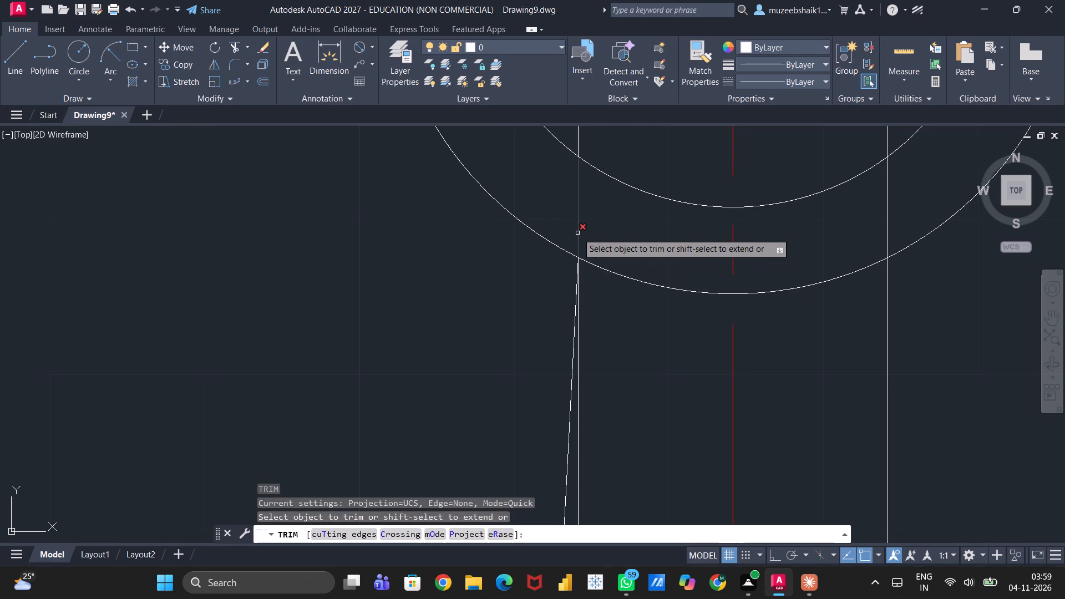
{"action": "left_click", "coordinate": [577, 233]}
{"action": "scroll", "coordinate": [614, 248], "scroll_direction": "down", "scroll_amount": 1}
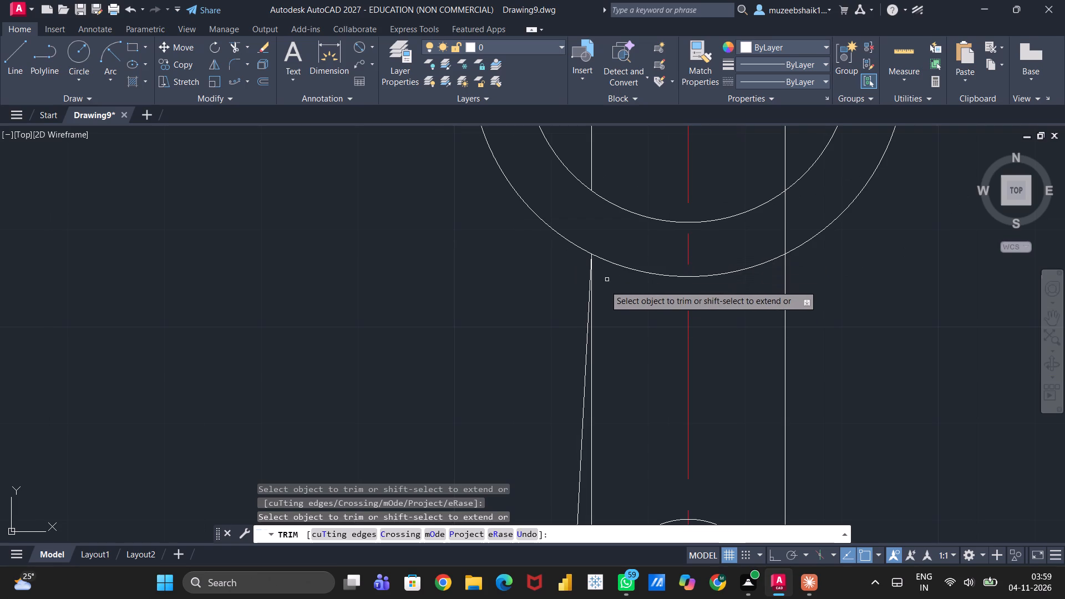
{"action": "double_click", "coordinate": [592, 377]}
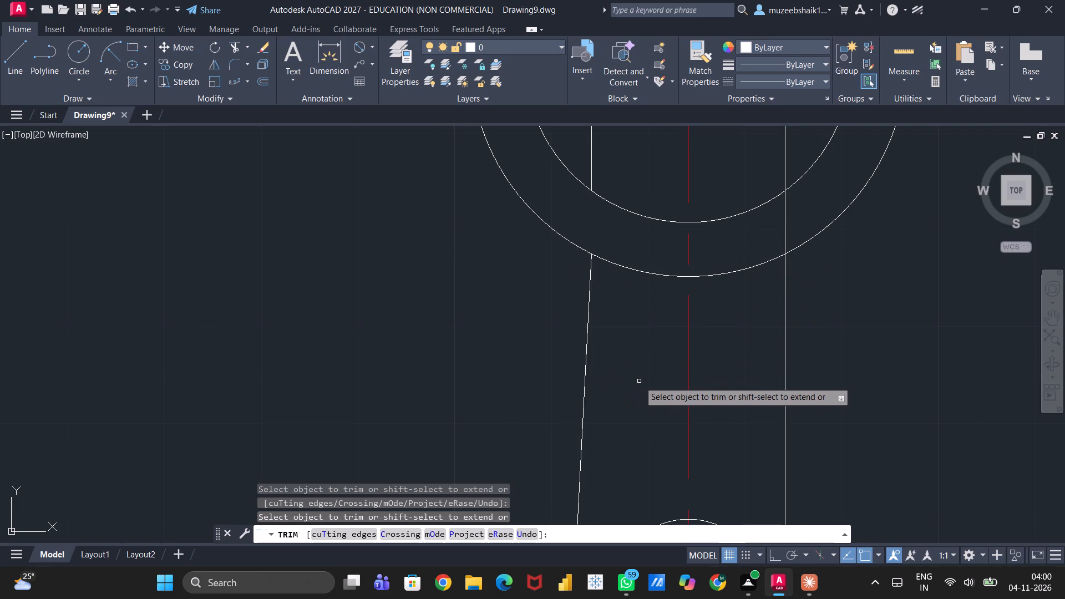
Trim the lower end of the tapered line back to the second-largest lower circle, removing both pieces below it.
{"action": "scroll", "coordinate": [663, 383], "scroll_direction": "down", "scroll_amount": 2}
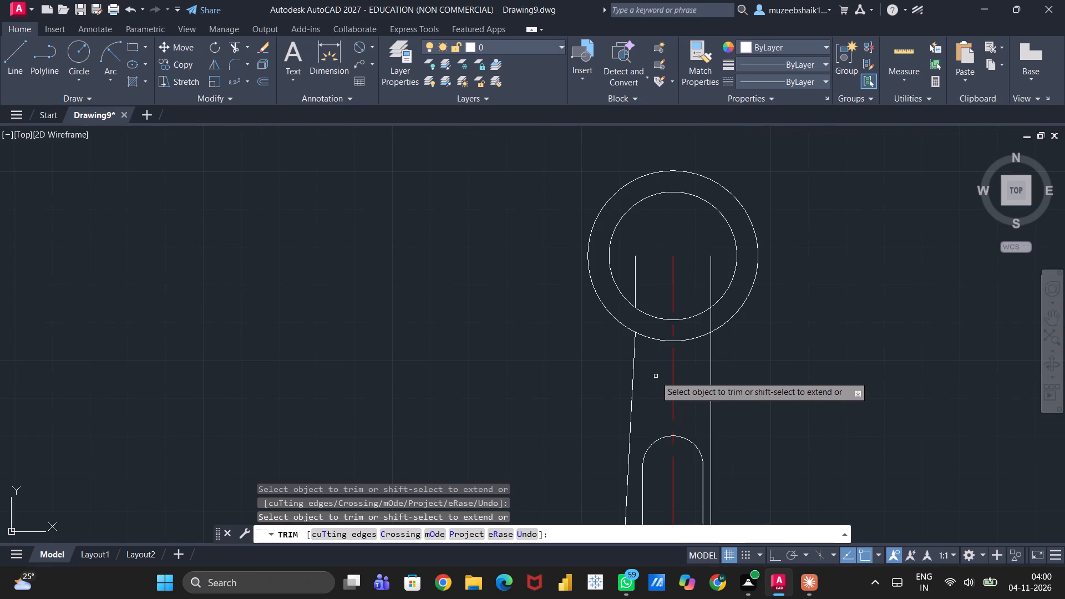
{"action": "scroll", "coordinate": [583, 405], "scroll_direction": "down", "scroll_amount": 3}
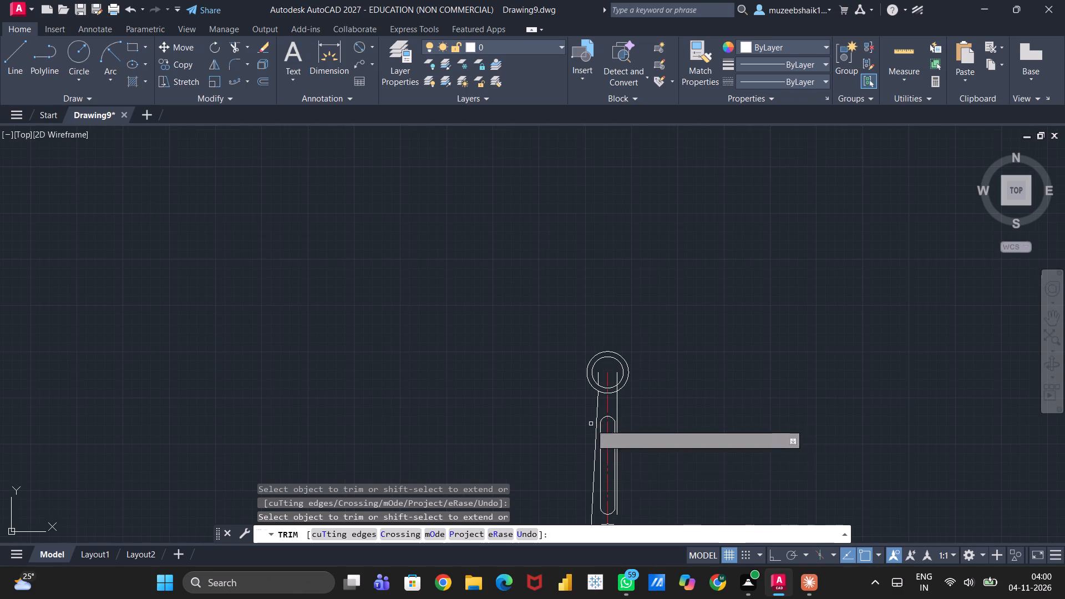
{"action": "scroll", "coordinate": [591, 489], "scroll_direction": "up", "scroll_amount": 3}
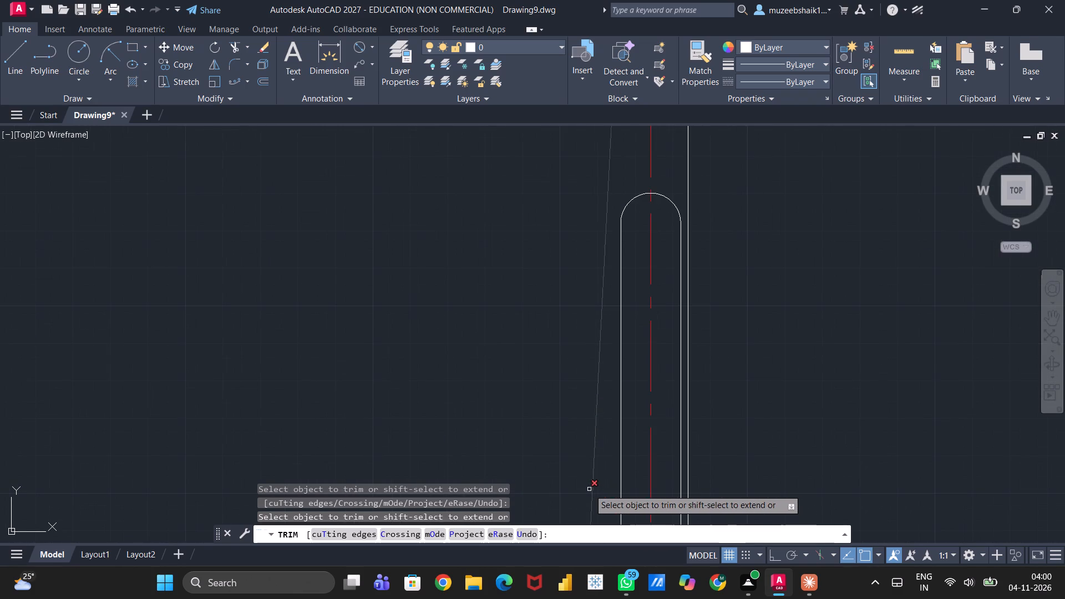
{"action": "middle_click_drag", "start_coordinate": [588, 489], "coordinate": [618, 256]}
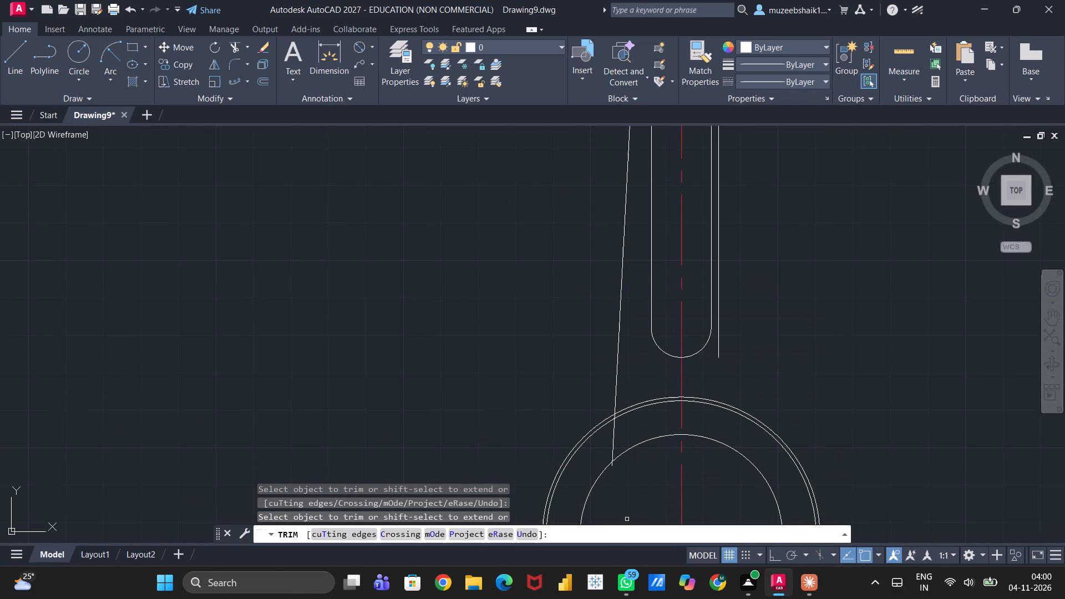
{"action": "scroll", "coordinate": [601, 460], "scroll_direction": "up", "scroll_amount": 2}
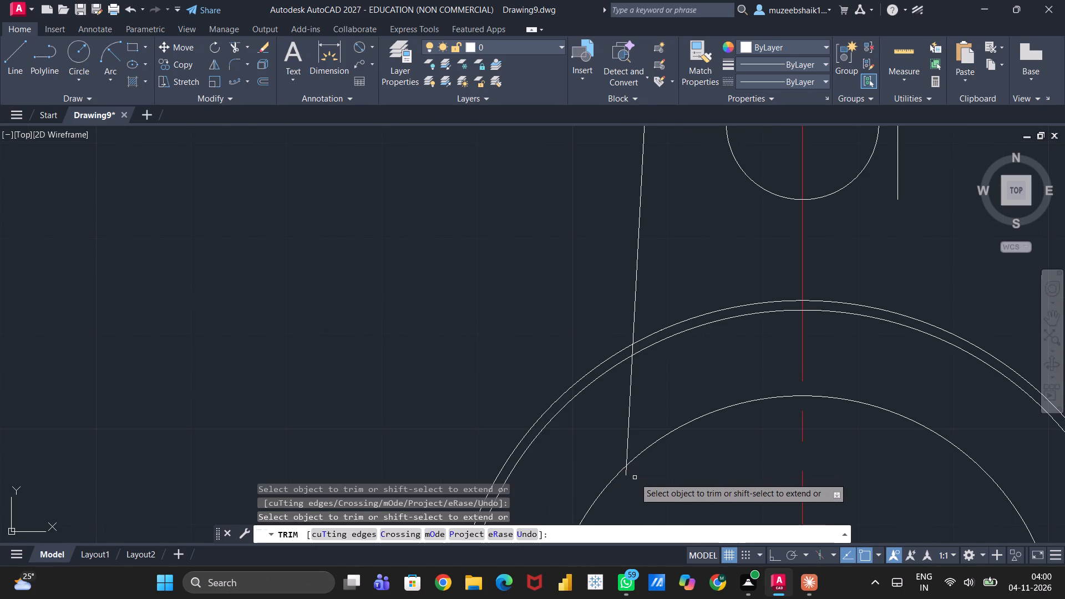
{"action": "left_click", "coordinate": [626, 476]}
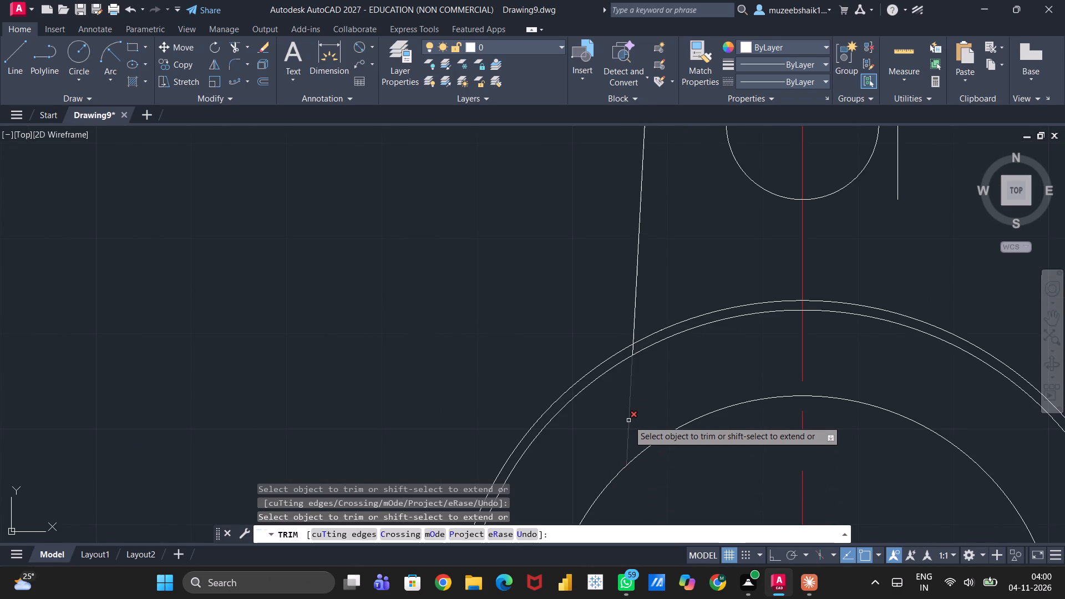
{"action": "left_click", "coordinate": [628, 420]}
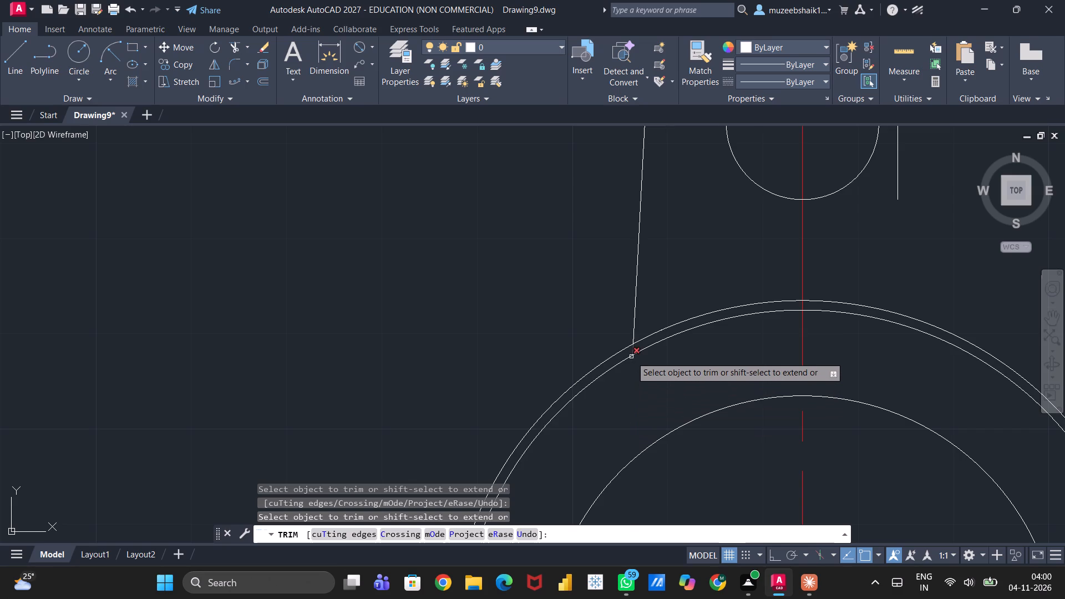
{"action": "scroll", "coordinate": [632, 357], "scroll_direction": "up", "scroll_amount": 3}
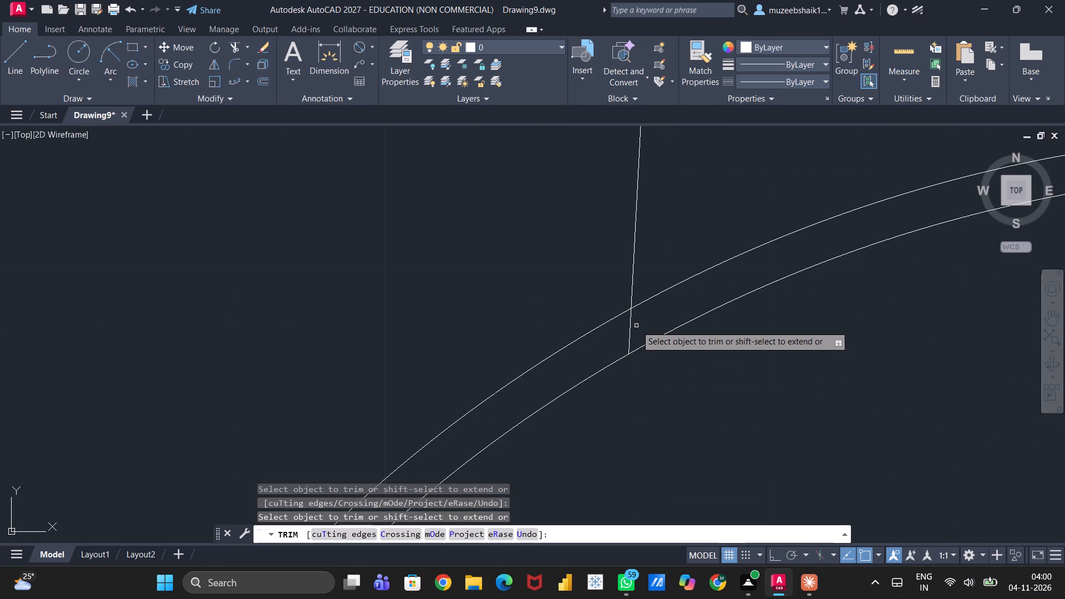
{"action": "scroll", "coordinate": [636, 326], "scroll_direction": "up", "scroll_amount": 1}
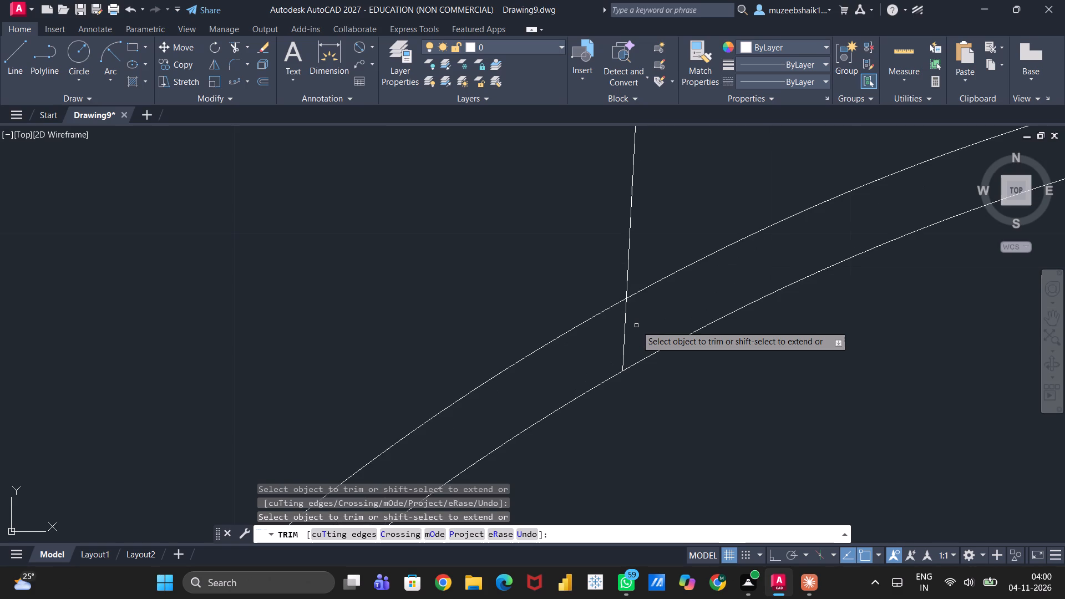
{"action": "scroll", "coordinate": [636, 326], "scroll_direction": "up", "scroll_amount": 1}
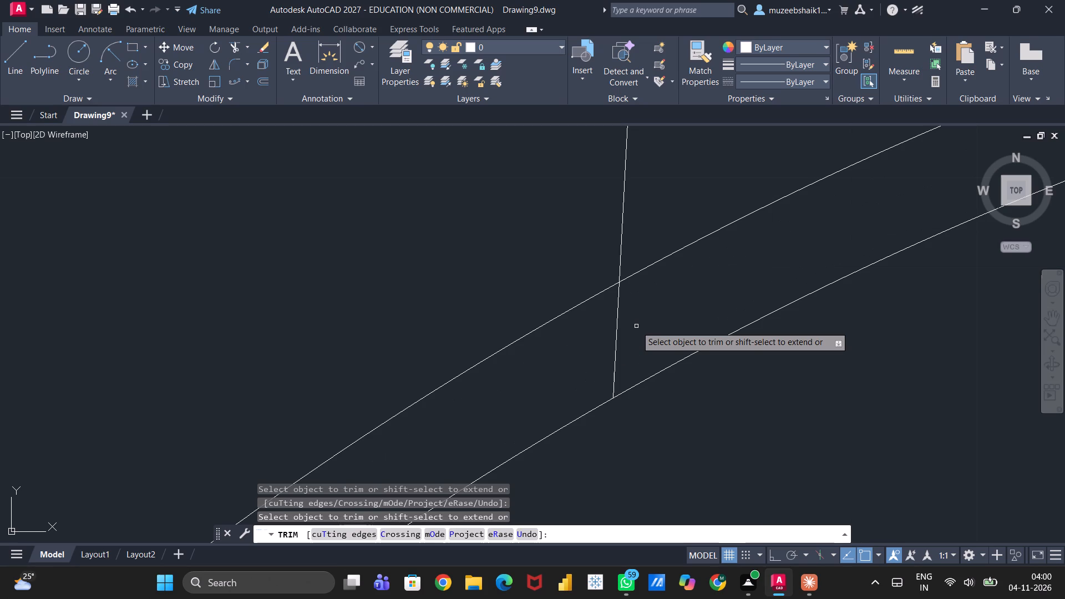
{"action": "key", "text": "Escape"}
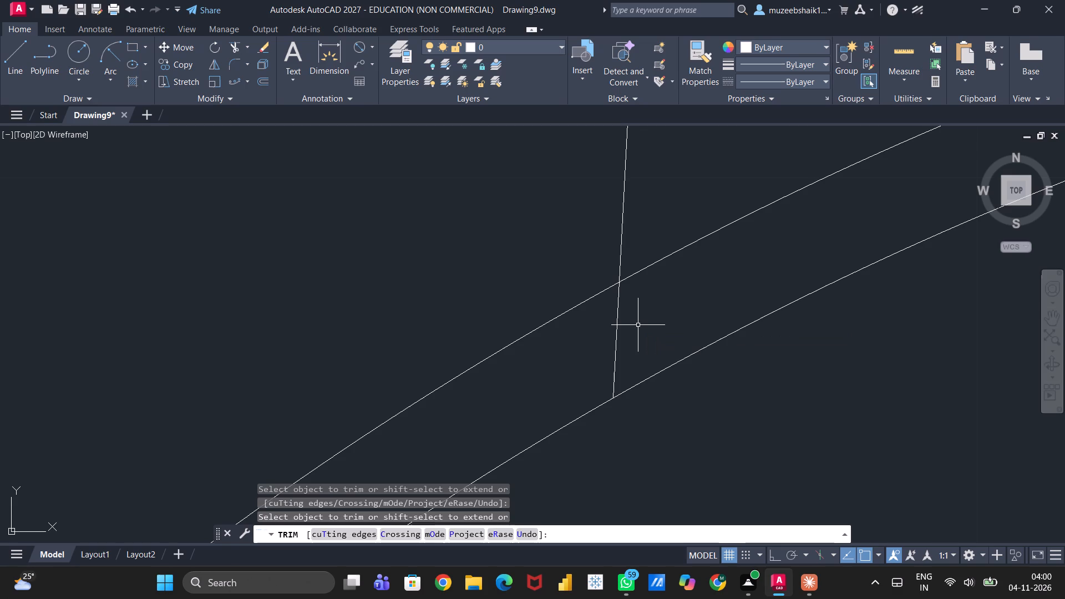
Examine where the left tapered line ends at the two outermost lower circles.
{"action": "scroll", "coordinate": [637, 326], "scroll_direction": "down", "scroll_amount": 1}
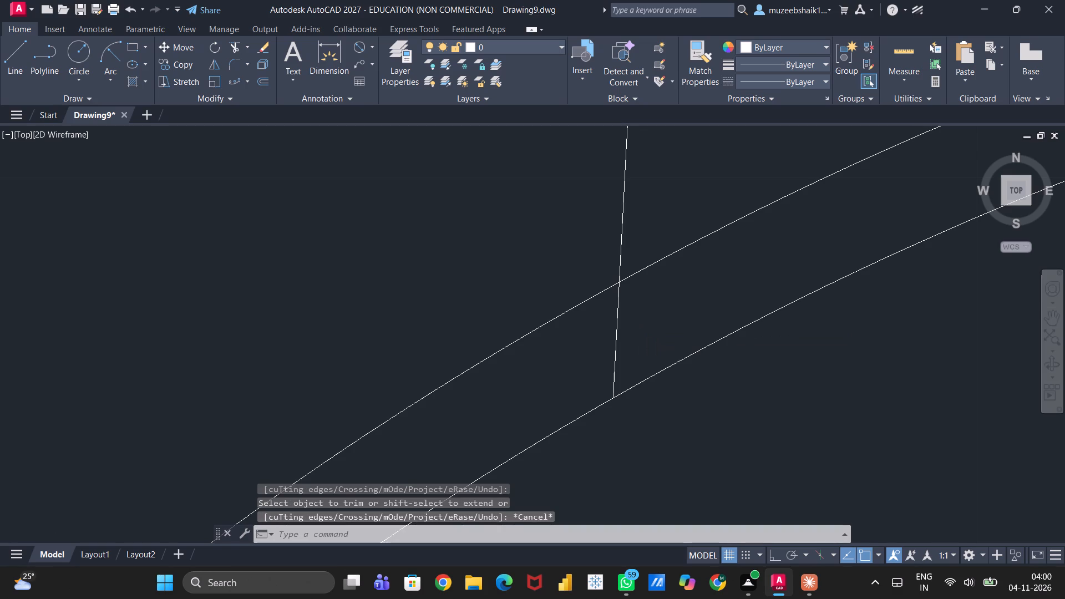
{"action": "scroll", "coordinate": [634, 270], "scroll_direction": "down", "scroll_amount": 1}
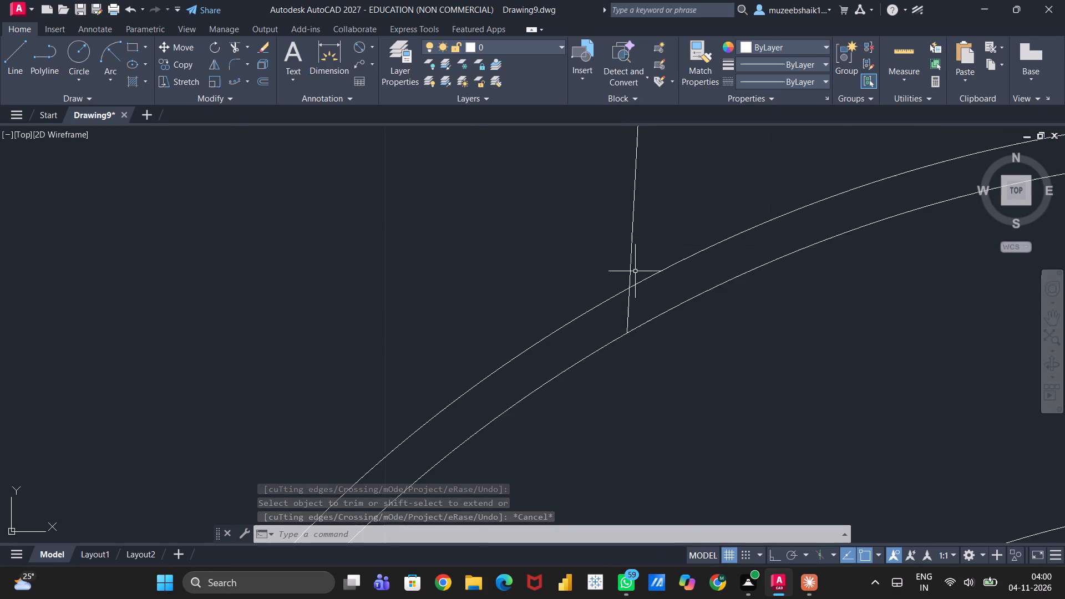
{"action": "scroll", "coordinate": [635, 272], "scroll_direction": "down", "scroll_amount": 1}
{"action": "scroll", "coordinate": [671, 249], "scroll_direction": "up", "scroll_amount": 1}
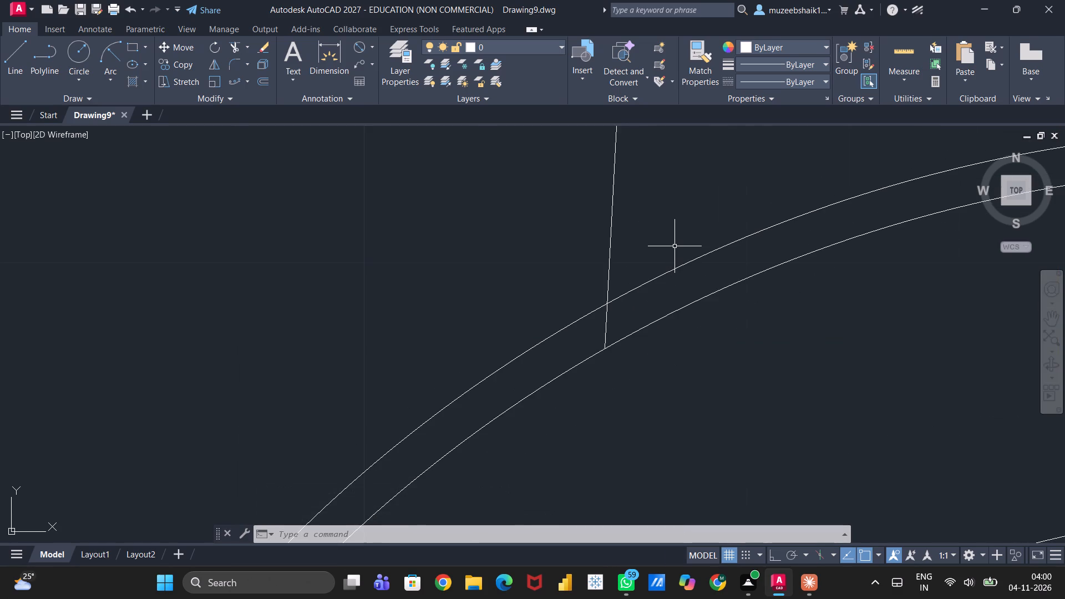
{"action": "scroll", "coordinate": [678, 243], "scroll_direction": "up", "scroll_amount": 2}
{"action": "scroll", "coordinate": [678, 243], "scroll_direction": "down", "scroll_amount": 4}
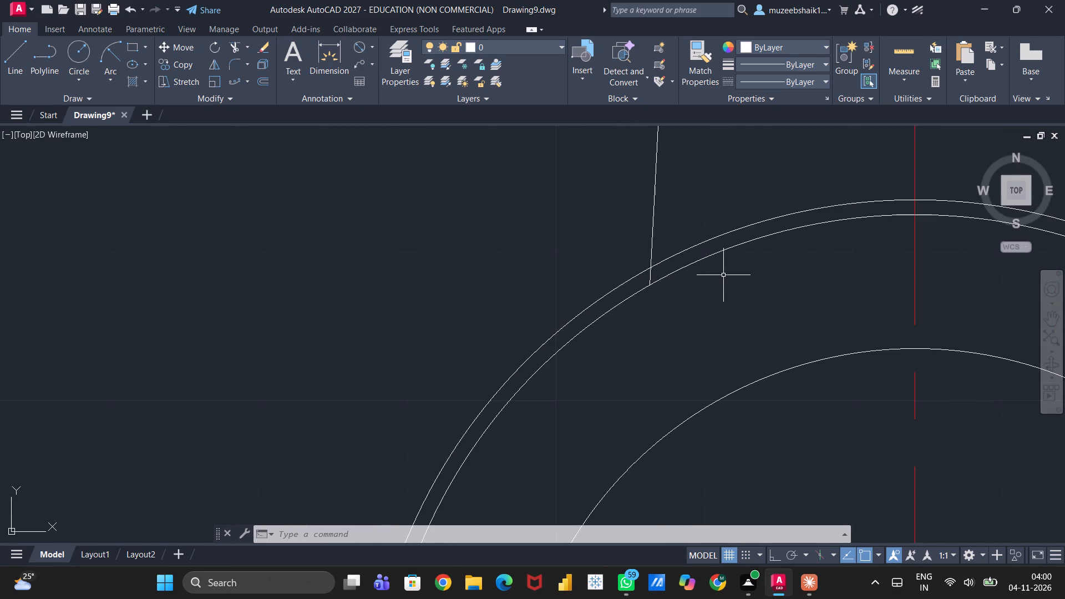
{"action": "scroll", "coordinate": [723, 275], "scroll_direction": "down", "scroll_amount": 2}
{"action": "middle_click", "coordinate": [721, 275]}
{"action": "scroll", "coordinate": [719, 275], "scroll_direction": "down", "scroll_amount": 1}
{"action": "scroll", "coordinate": [708, 243], "scroll_direction": "up", "scroll_amount": 1}
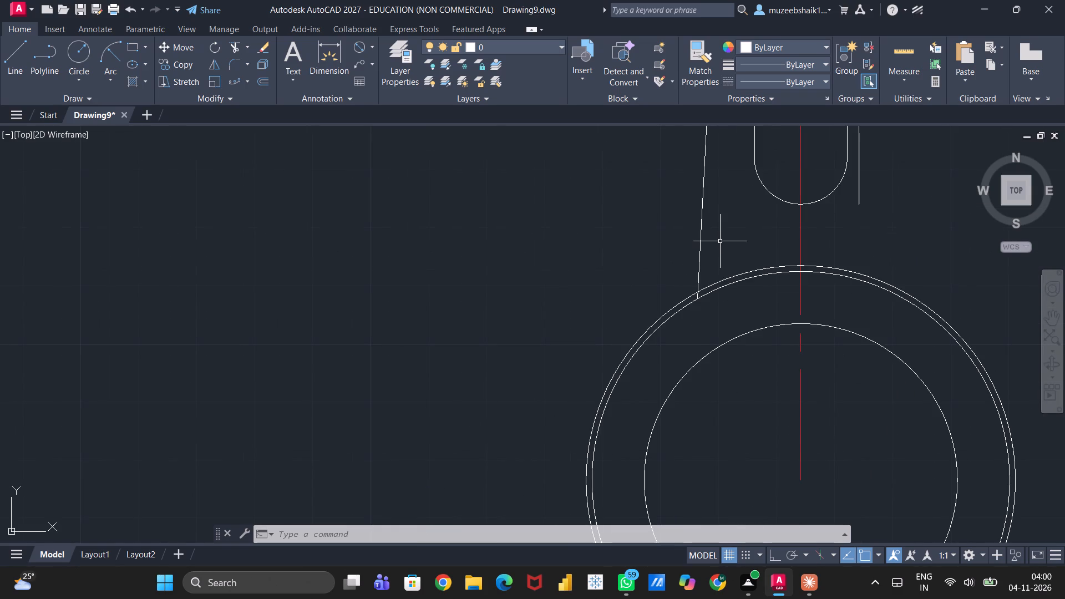
Trim away the leftover stub of the left vertical offset line inside the upper inner circle.
{"action": "middle_click_drag", "start_coordinate": [721, 242], "coordinate": [505, 513]}
{"action": "scroll", "coordinate": [505, 511], "scroll_direction": "down", "scroll_amount": 2}
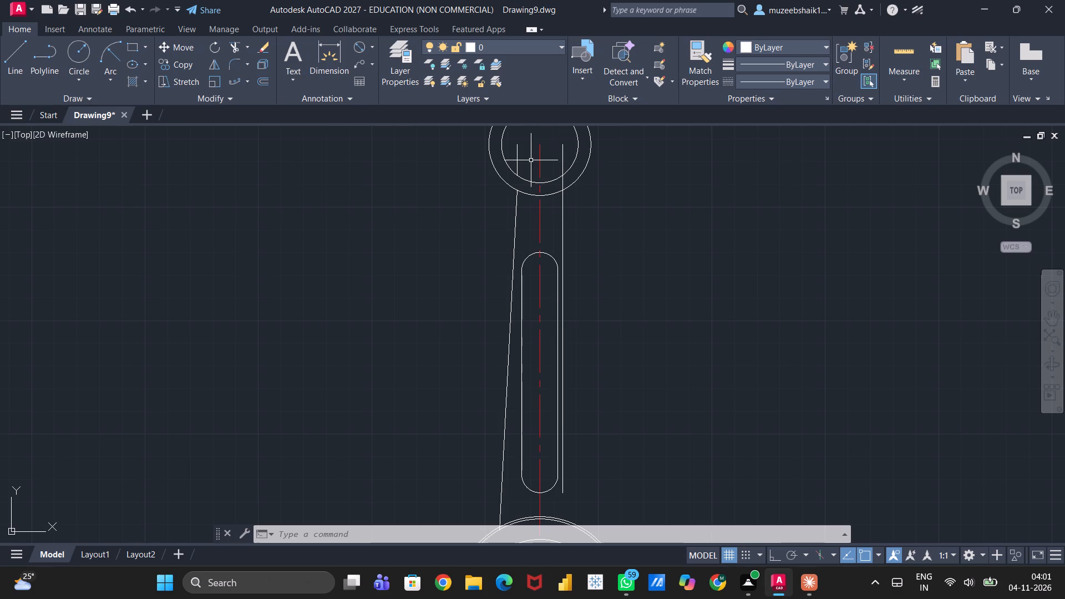
{"action": "type", "text": "tr"}
{"action": "key", "text": "Return"}
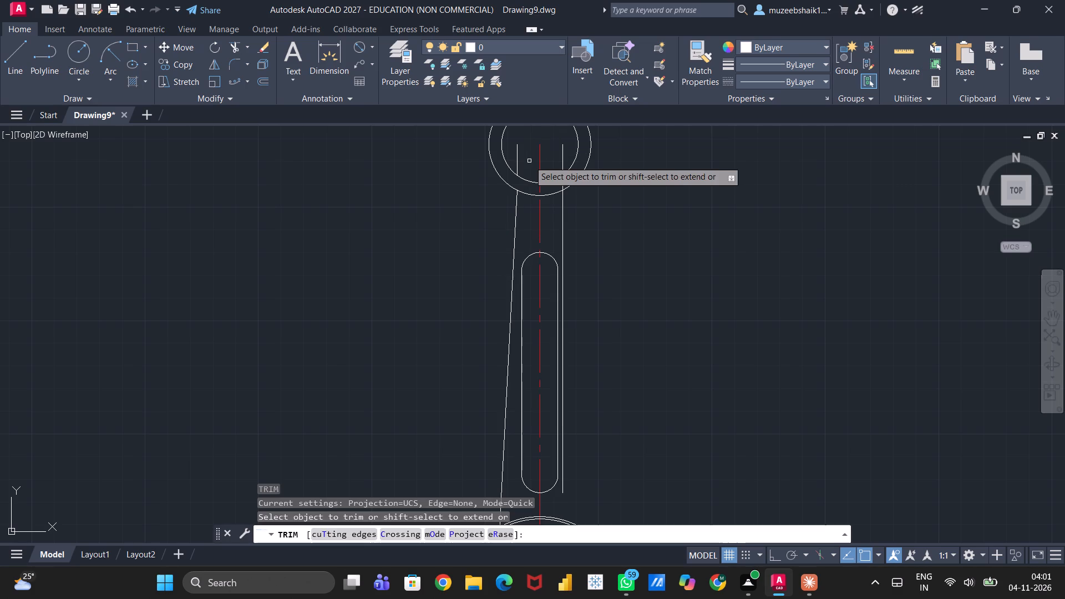
{"action": "left_click", "coordinate": [518, 163]}
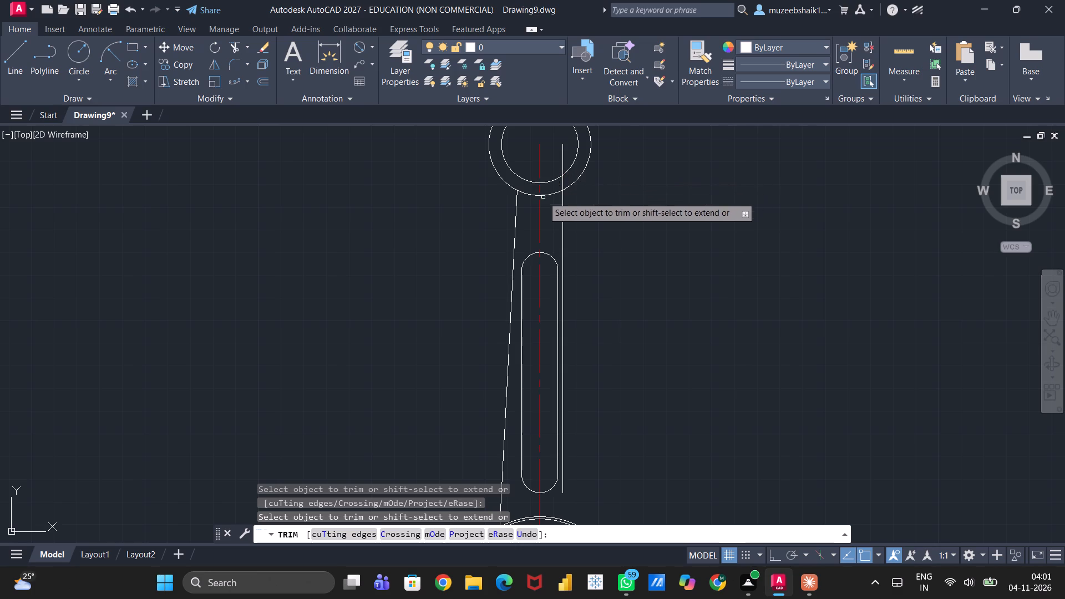
{"action": "key", "text": "Escape"}
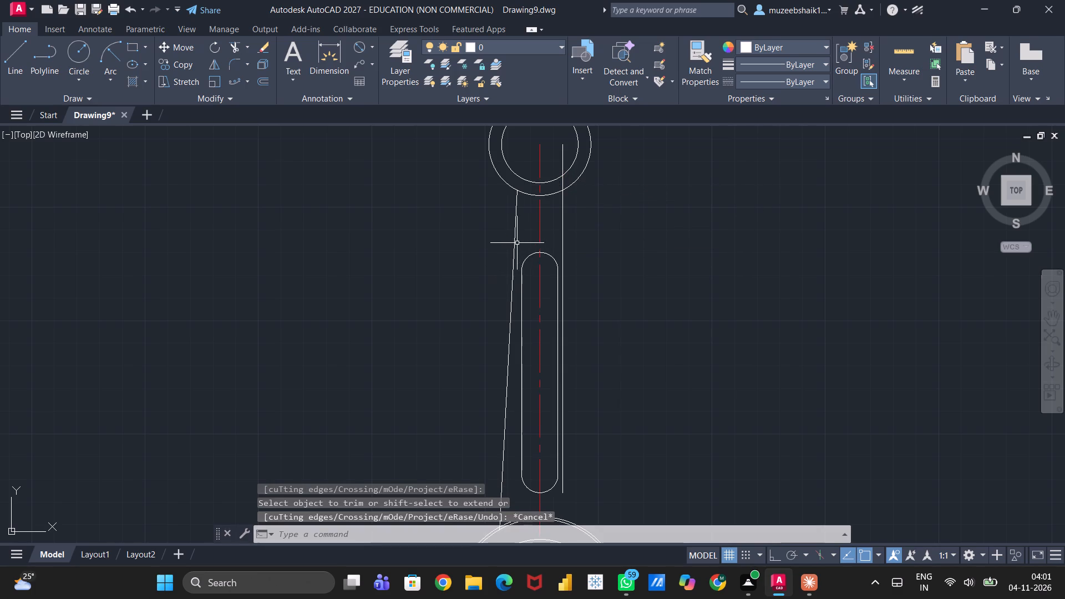
Mirror the left tapered line about the axis through the upper and lower circle centres, keeping the source line.
{"action": "left_click", "coordinate": [513, 243]}
{"action": "type", "text": "mi"}
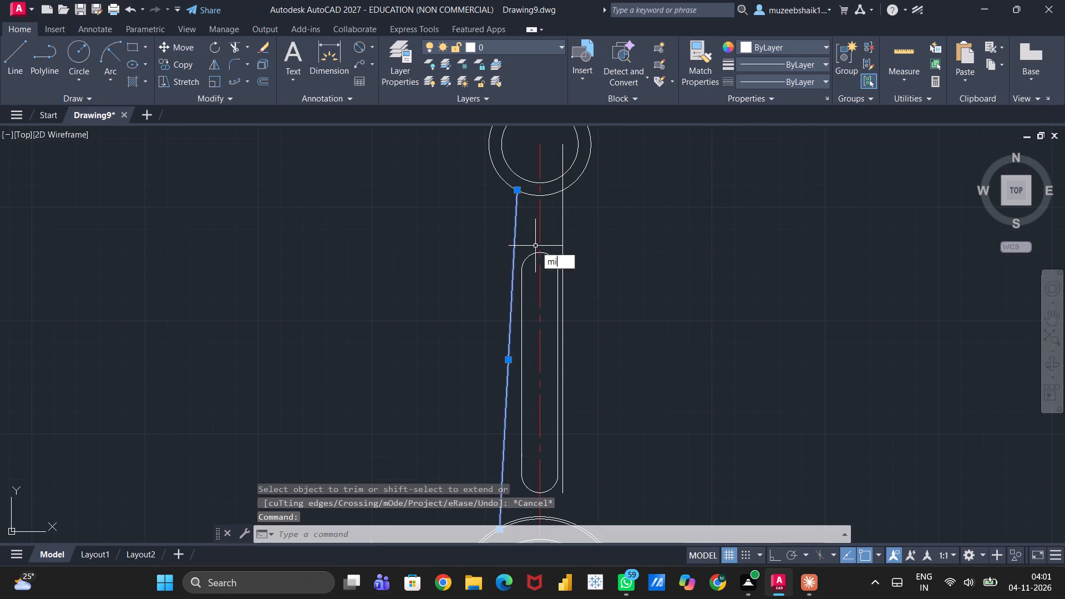
{"action": "key", "text": "Return"}
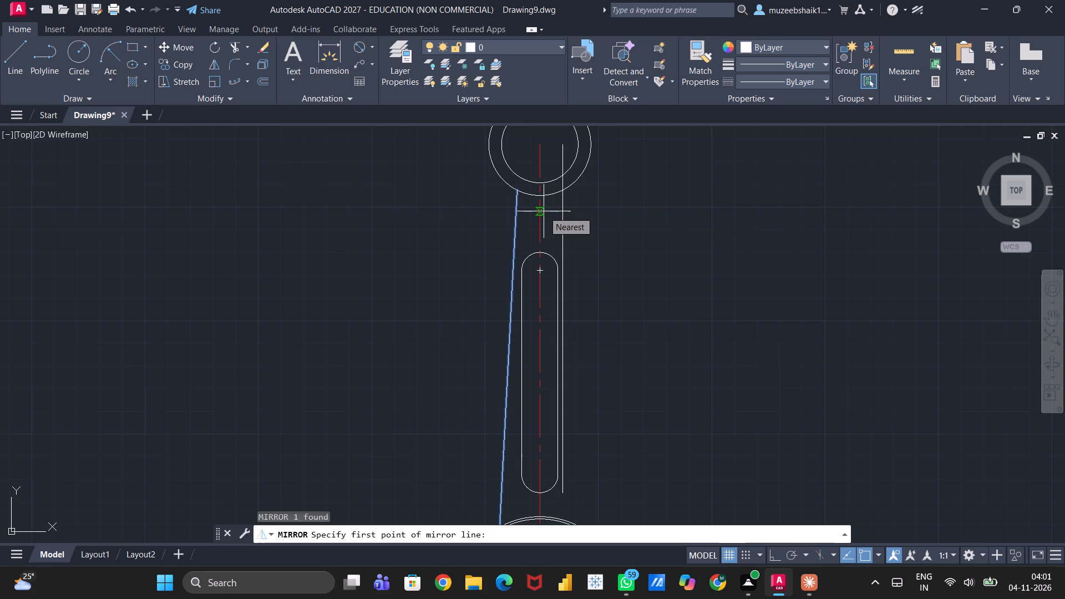
{"action": "left_click", "coordinate": [542, 146]}
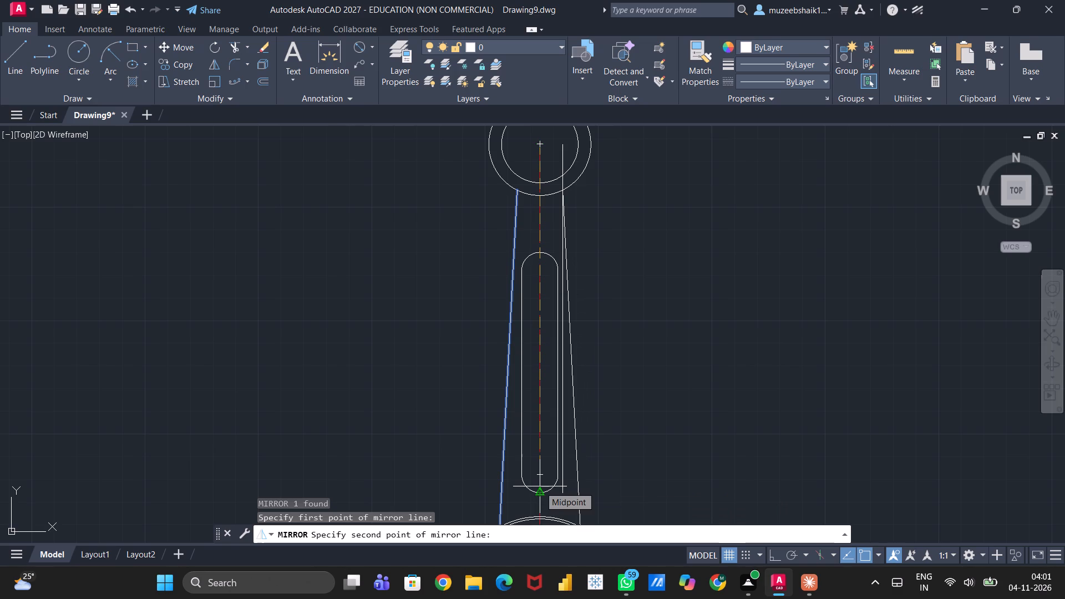
{"action": "scroll", "coordinate": [540, 485], "scroll_direction": "down", "scroll_amount": 1}
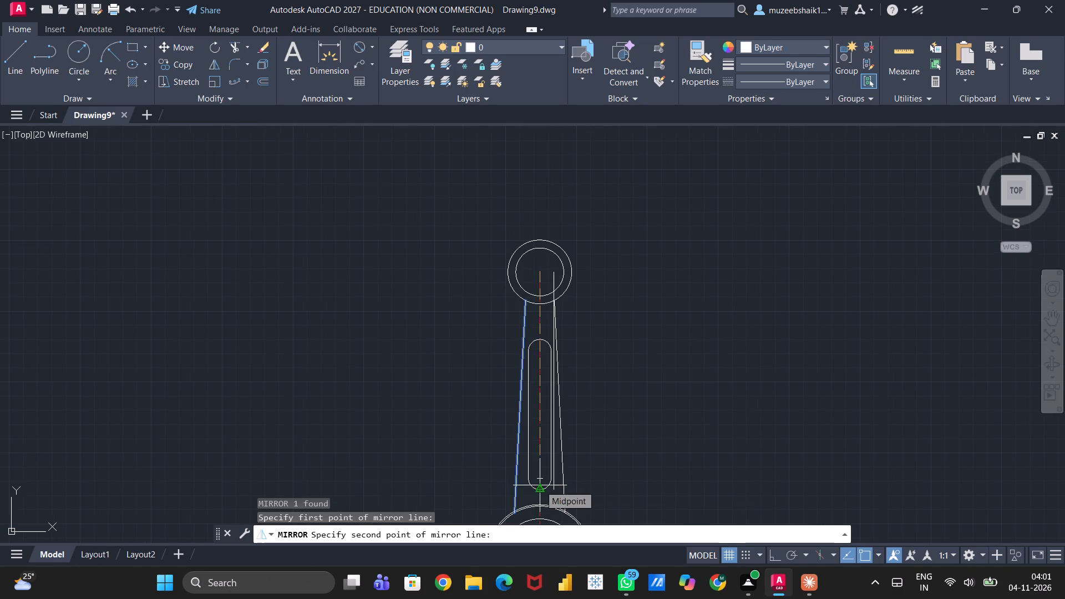
{"action": "middle_click_drag", "start_coordinate": [540, 485], "coordinate": [560, 403]}
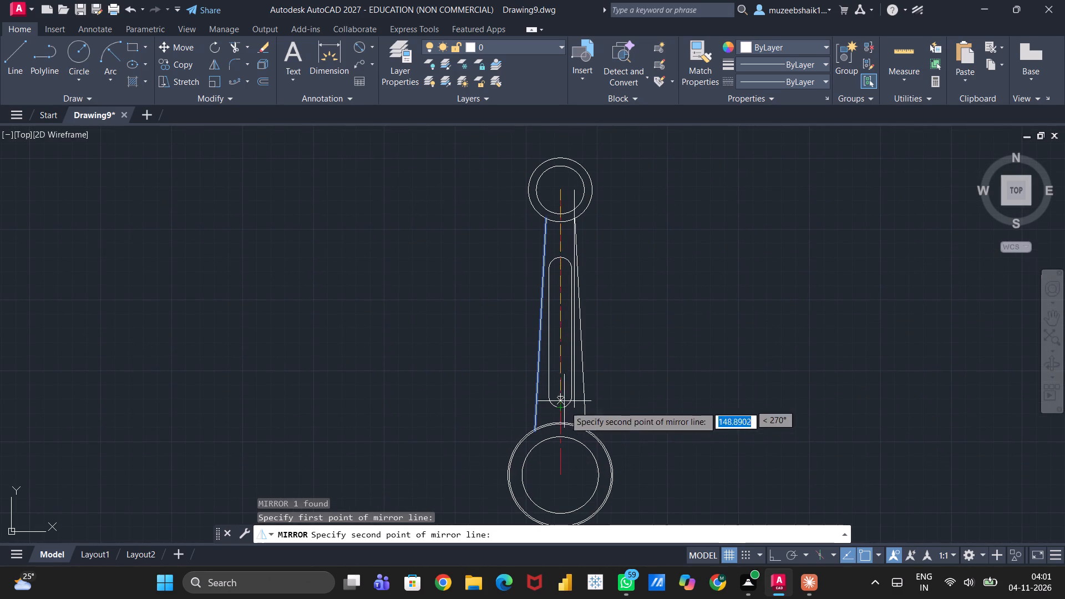
{"action": "left_click", "coordinate": [561, 478]}
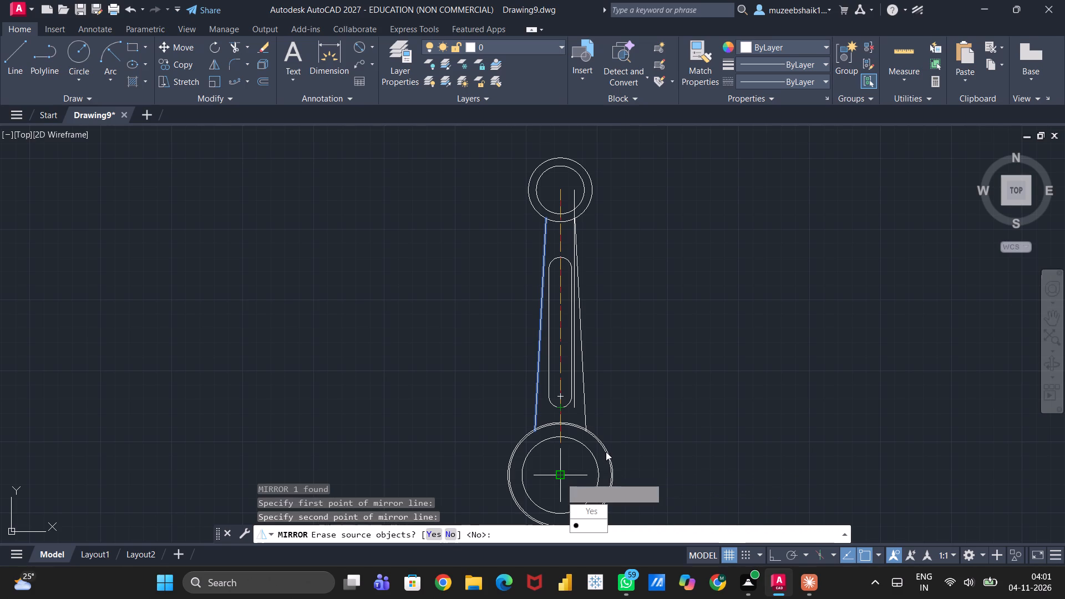
{"action": "left_click_drag", "start_coordinate": [586, 527], "coordinate": [561, 478]}
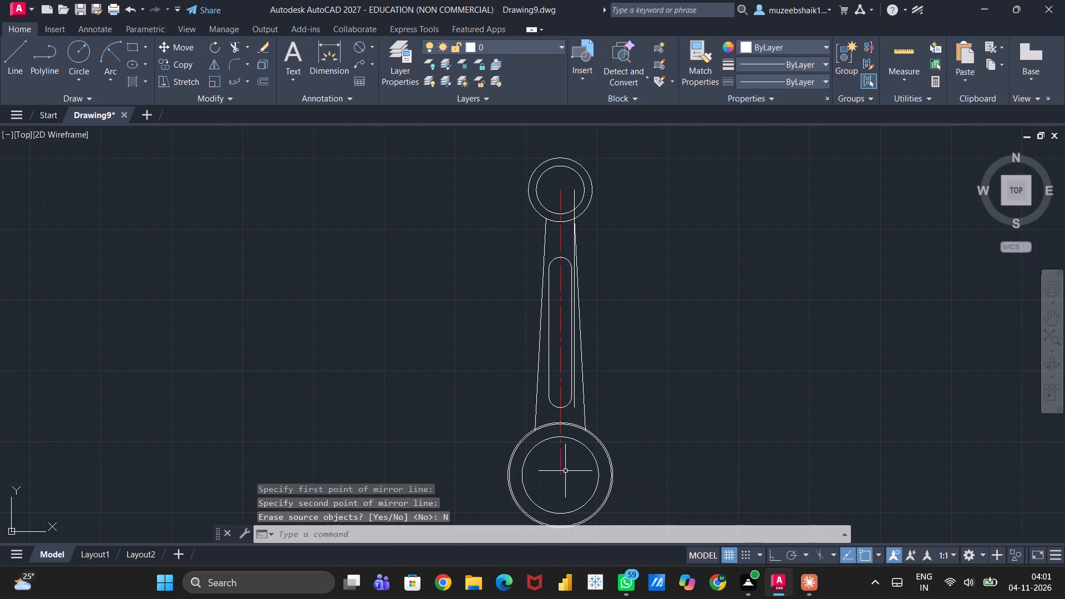
Erase the right vertical offset line between the slot and the right tapered line.
{"action": "scroll", "coordinate": [577, 408], "scroll_direction": "up", "scroll_amount": 4}
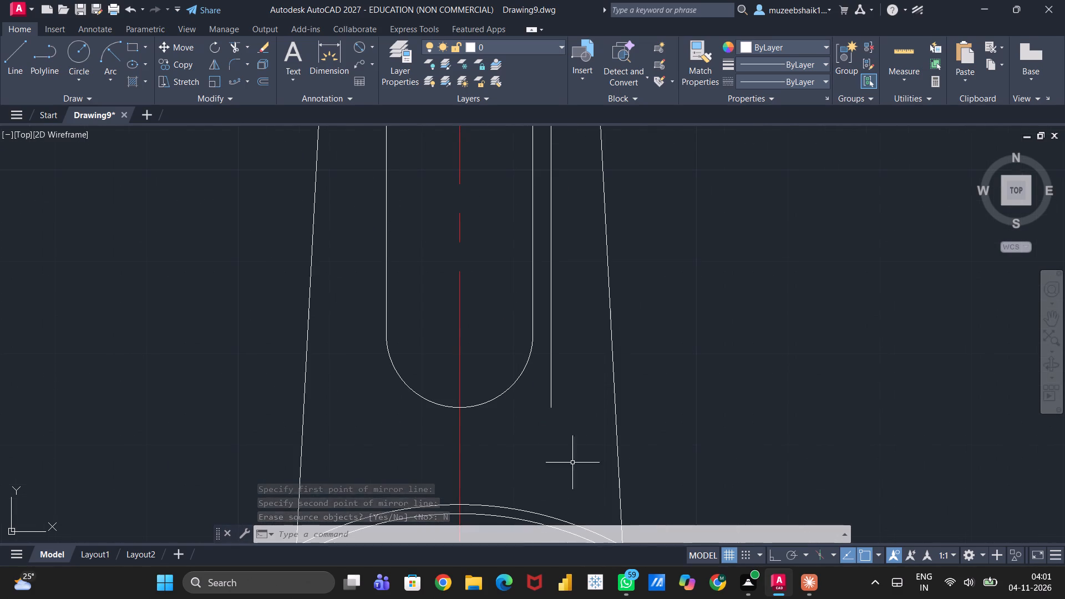
{"action": "middle_click_drag", "start_coordinate": [542, 436], "coordinate": [595, 360]}
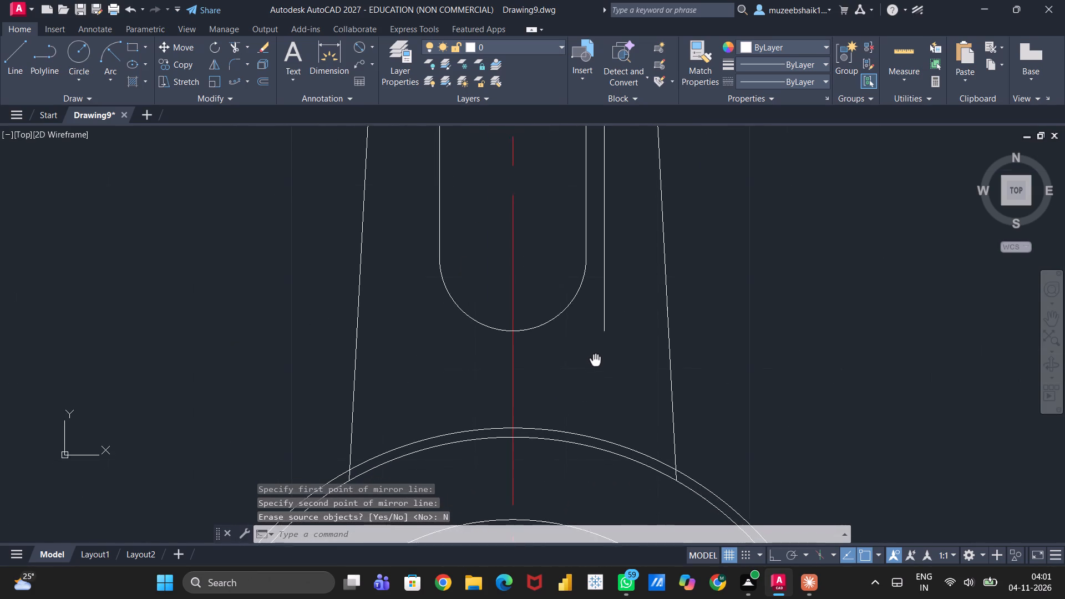
{"action": "middle_click_drag", "start_coordinate": [595, 360], "coordinate": [608, 342]}
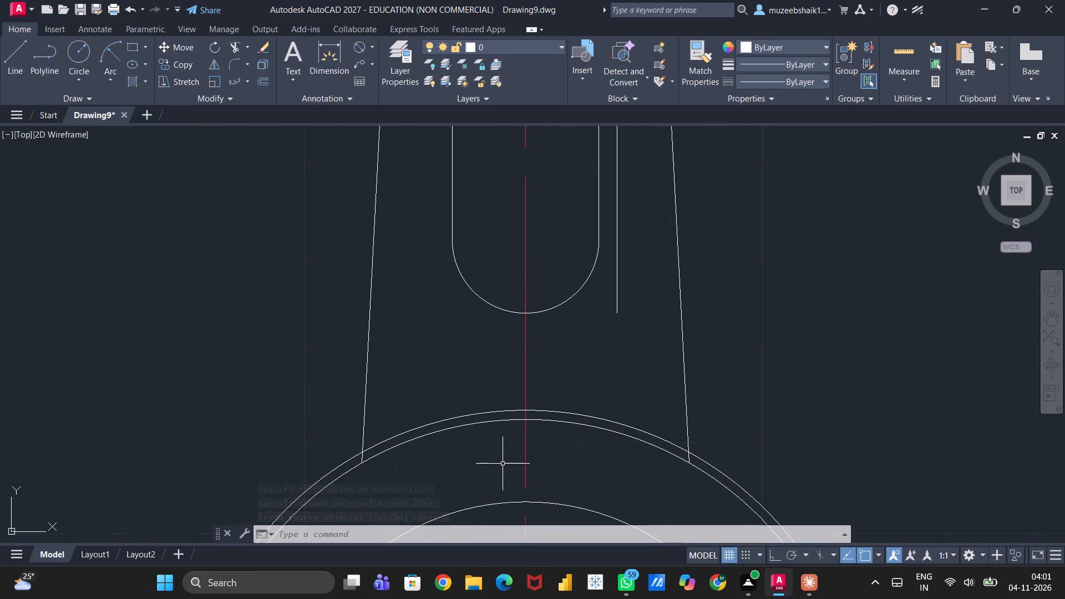
{"action": "scroll", "coordinate": [544, 318], "scroll_direction": "down", "scroll_amount": 2}
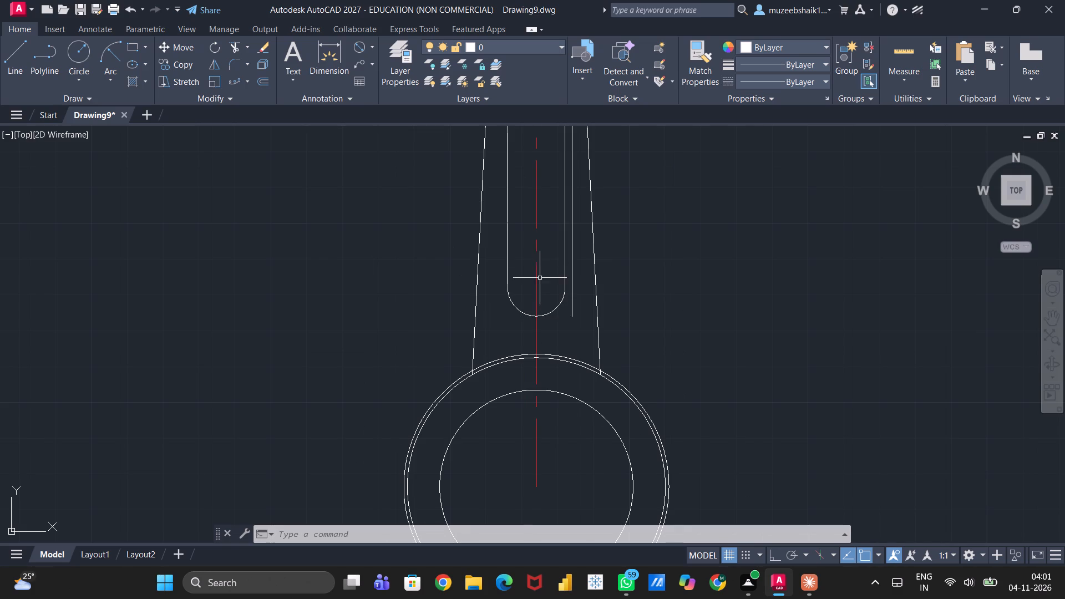
{"action": "left_click", "coordinate": [571, 305]}
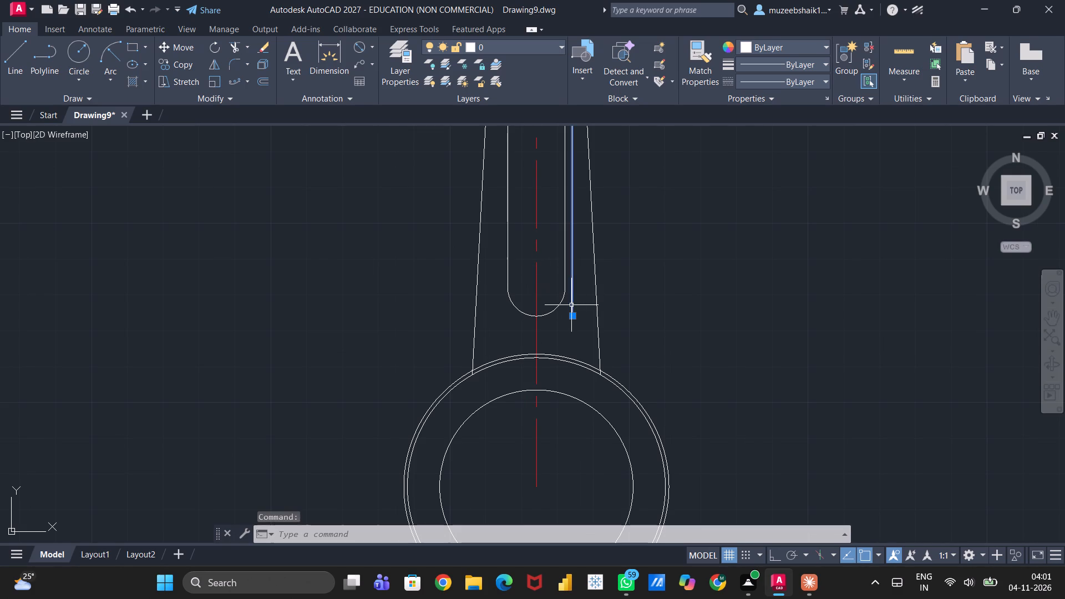
{"action": "key", "text": "Delete"}
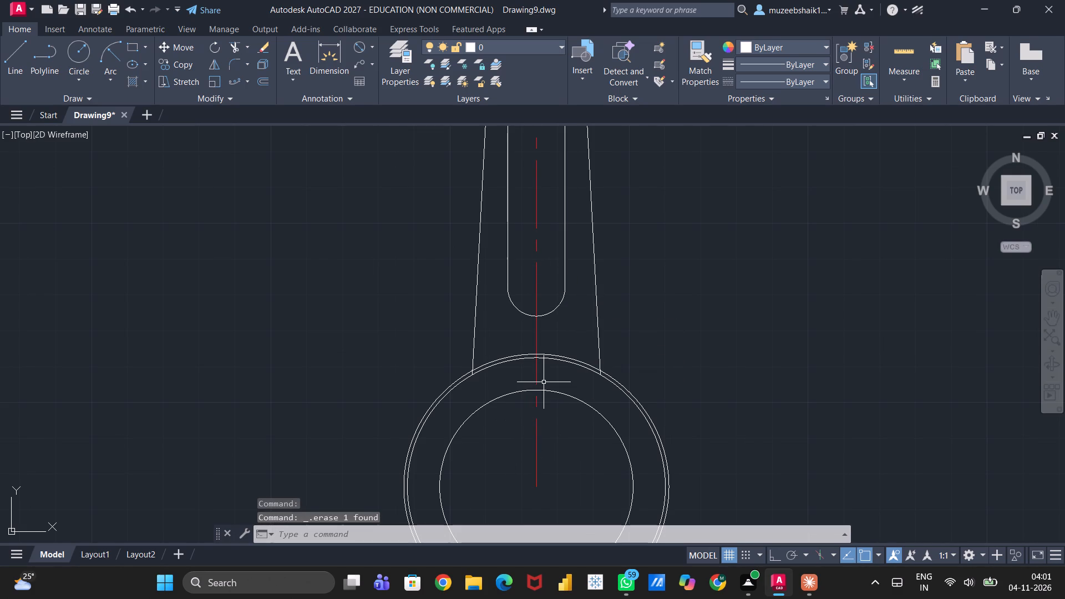
Draw a horizontal line about 114 long at 180° from the centre of the lower circles.
{"action": "scroll", "coordinate": [545, 379], "scroll_direction": "up", "scroll_amount": 2}
{"action": "scroll", "coordinate": [545, 354], "scroll_direction": "down", "scroll_amount": 1}
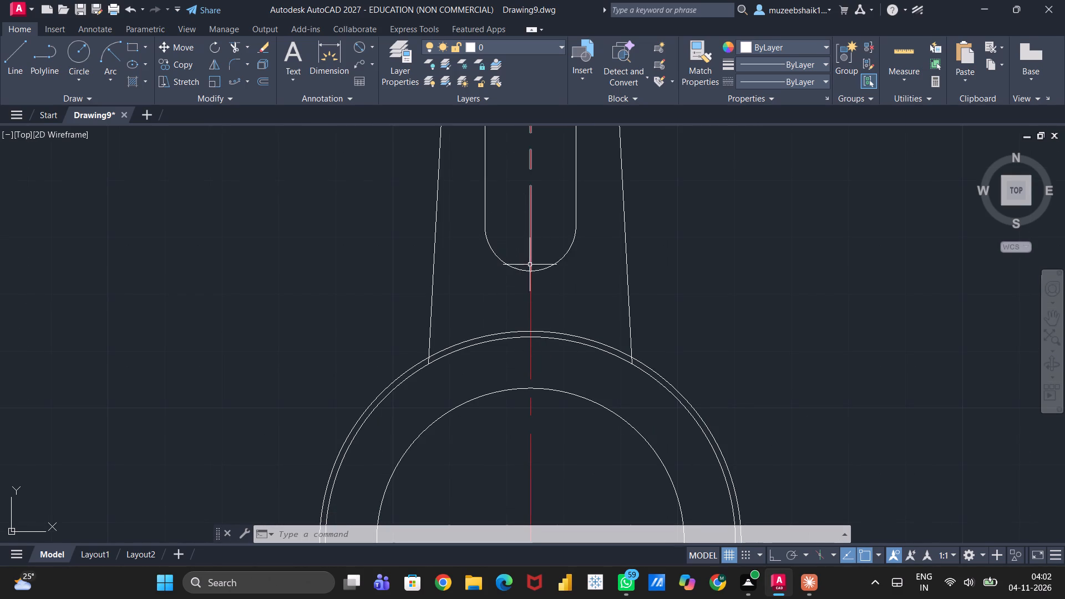
{"action": "scroll", "coordinate": [521, 218], "scroll_direction": "down", "scroll_amount": 2}
{"action": "middle_click_drag", "start_coordinate": [521, 216], "coordinate": [556, 444]}
{"action": "scroll", "coordinate": [556, 445], "scroll_direction": "up", "scroll_amount": 1}
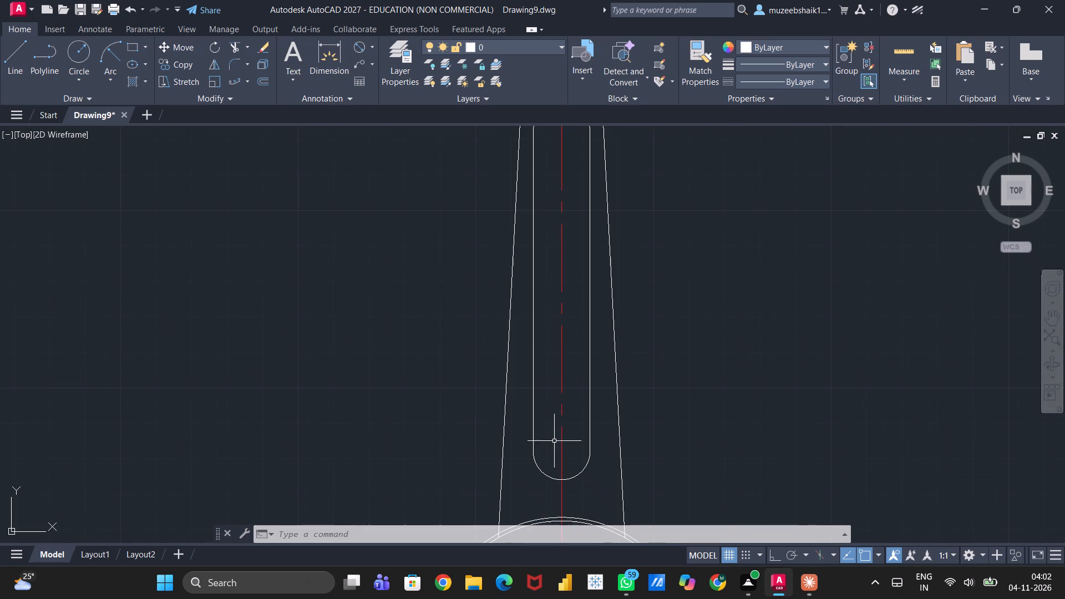
{"action": "left_click", "coordinate": [12, 58]}
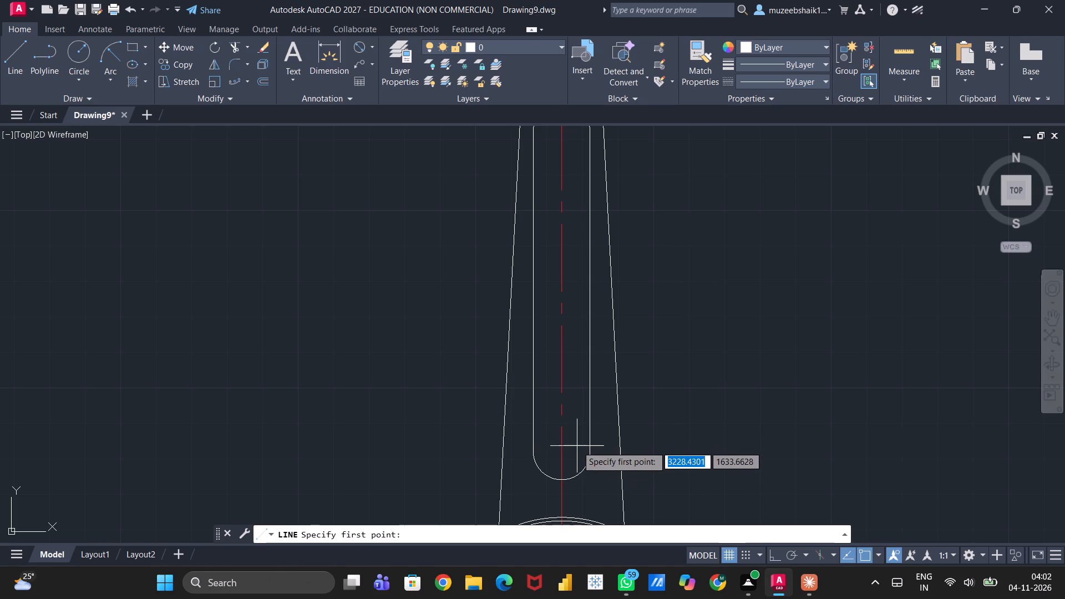
{"action": "middle_click_drag", "start_coordinate": [577, 447], "coordinate": [618, 187]}
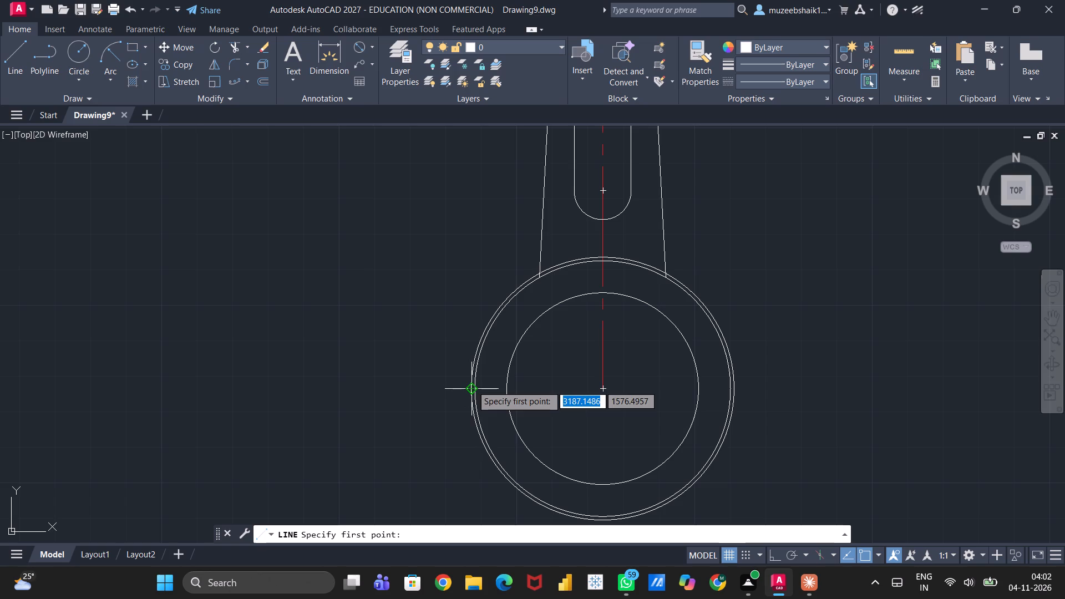
{"action": "left_click", "coordinate": [605, 390]}
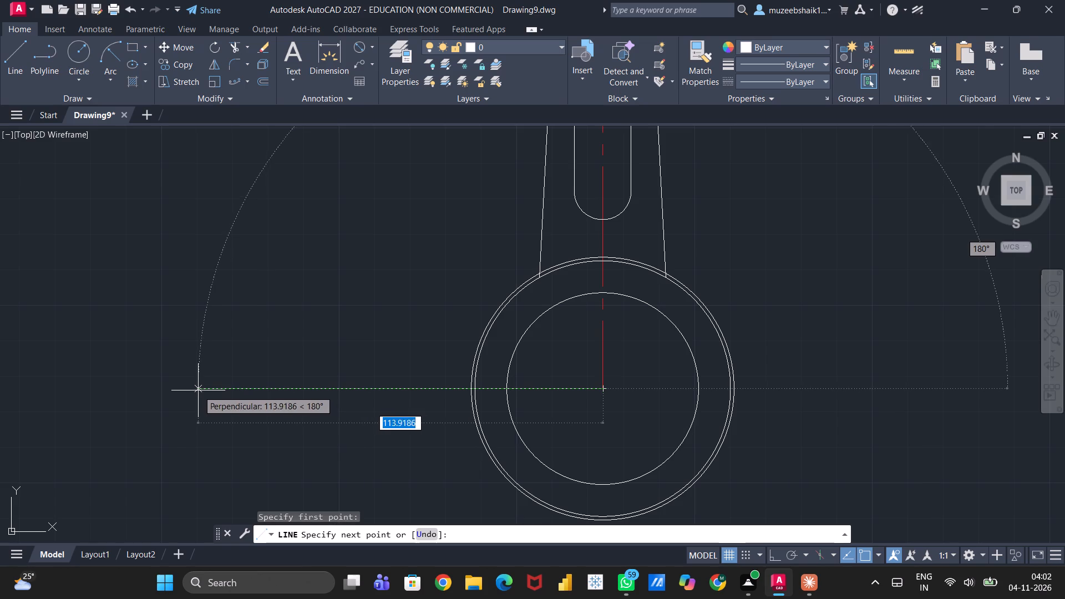
{"action": "left_click", "coordinate": [198, 390]}
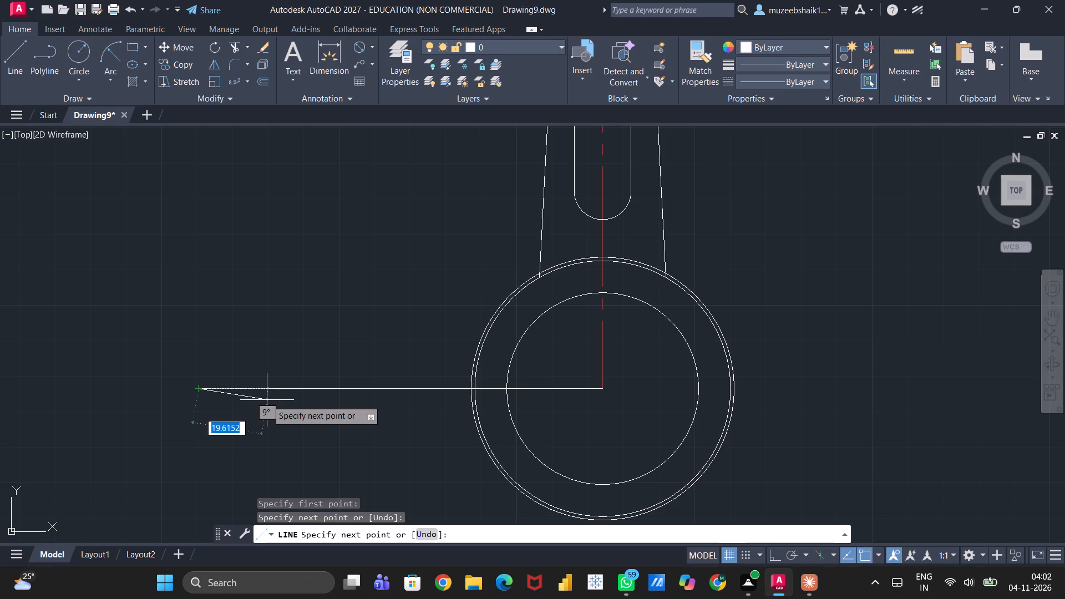
{"action": "key", "text": "Escape"}
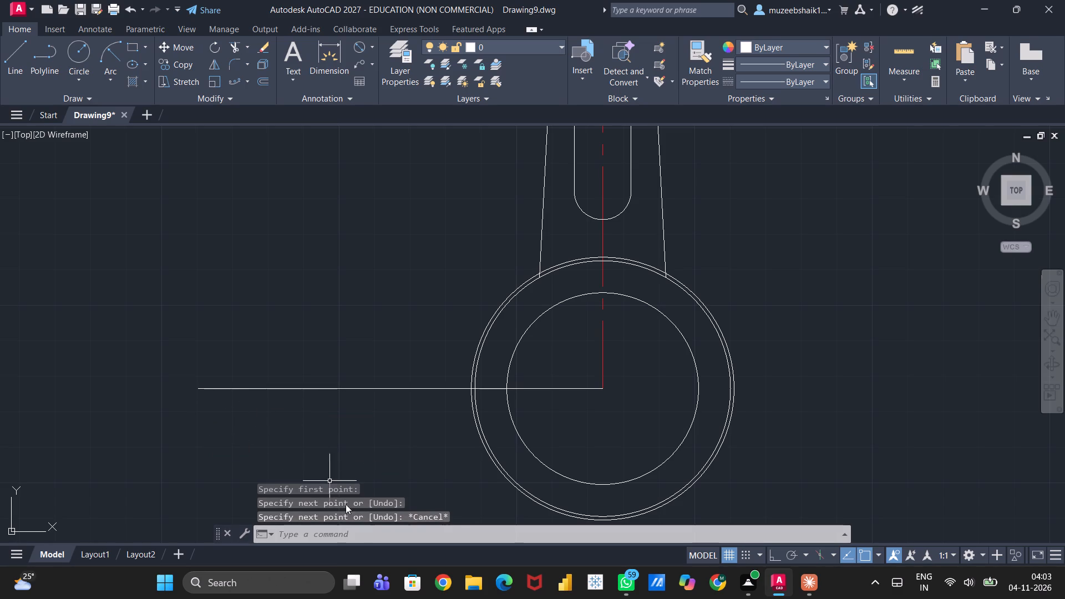
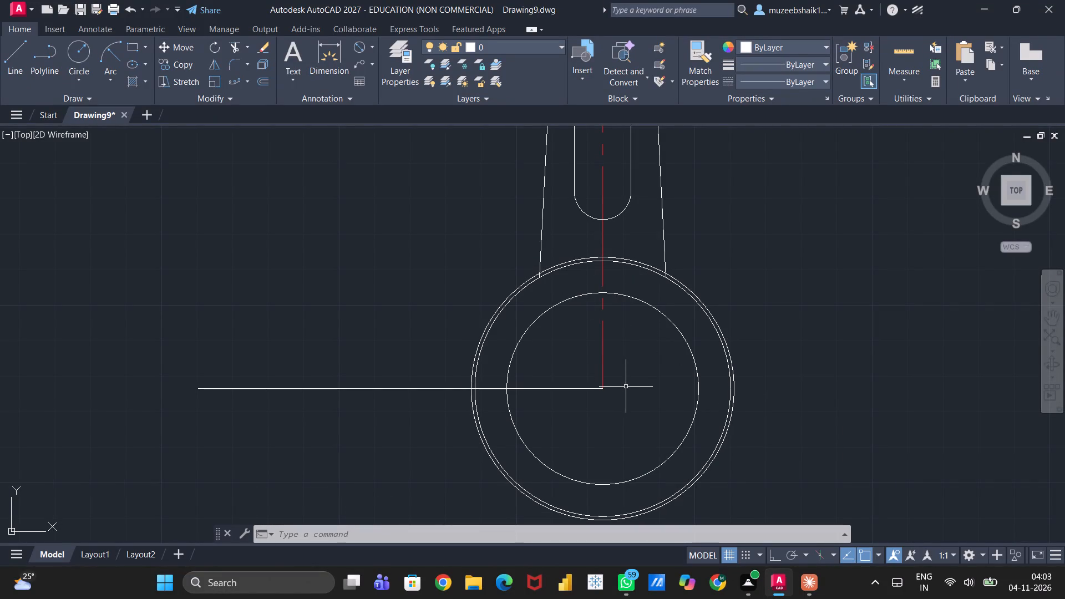
Stretch the horizontal line's right end from the circle centre to the outermost lower circle's right quadrant.
{"action": "left_click", "coordinate": [566, 389]}
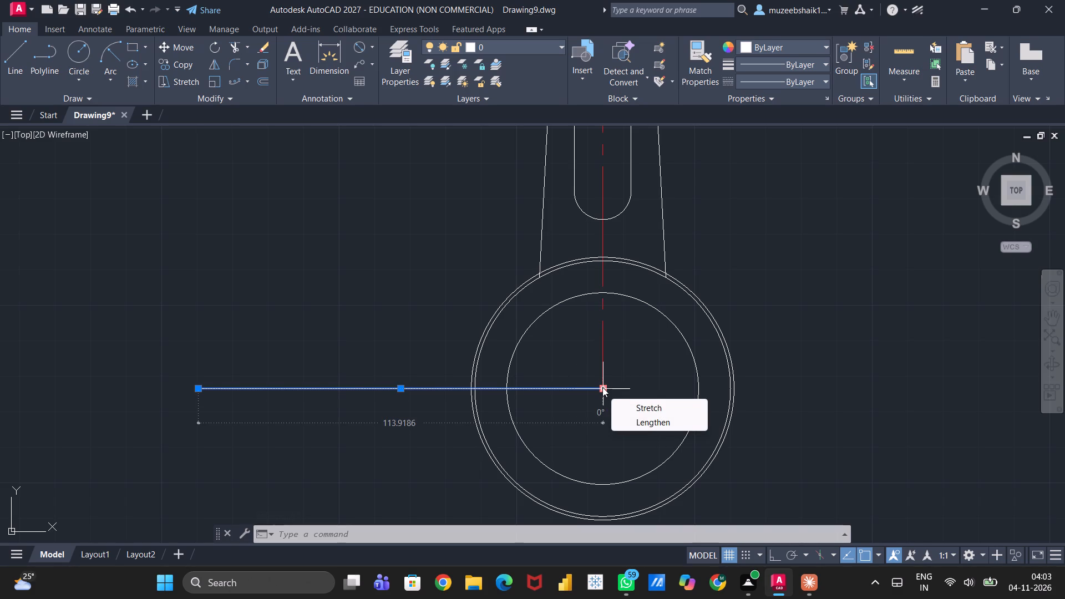
{"action": "left_click", "coordinate": [602, 387]}
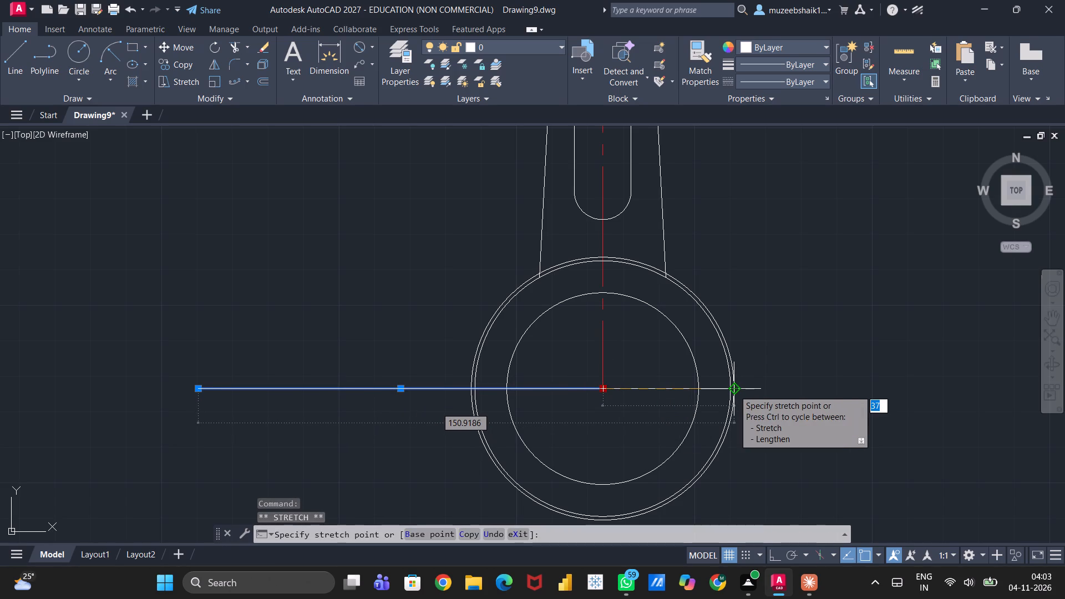
{"action": "left_click", "coordinate": [734, 390]}
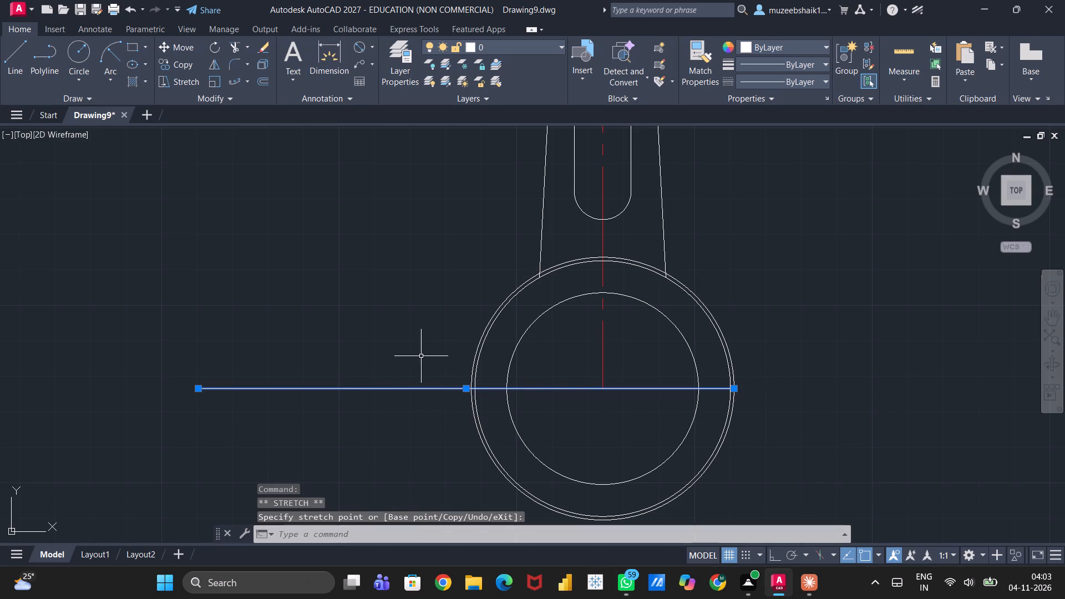
{"action": "key", "text": "Escape"}
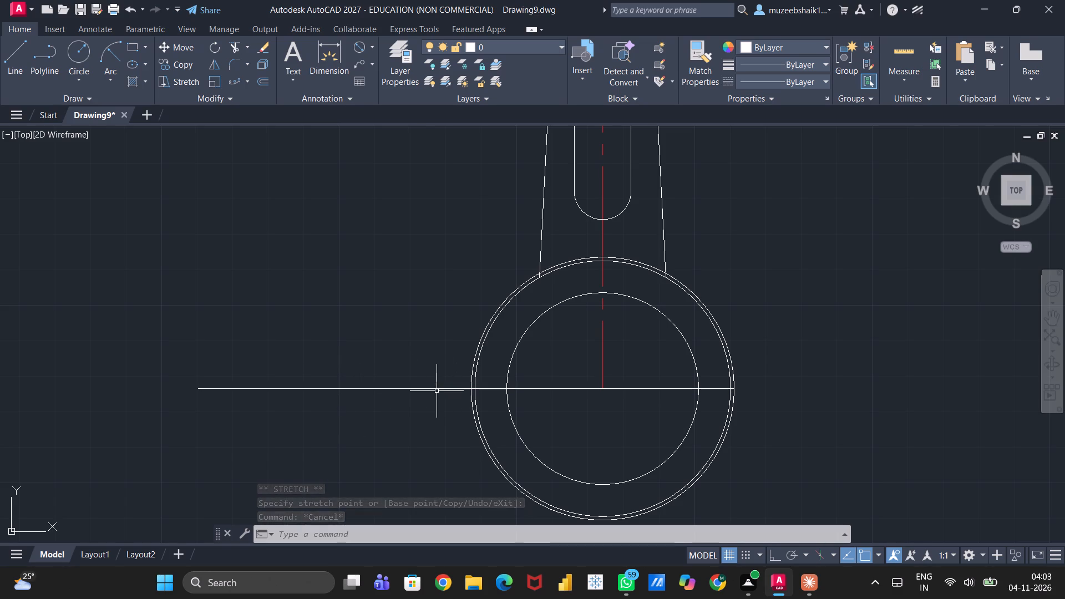
Stretch the horizontal line's left end in to the outermost lower circle's left quadrant so the line spans its diameter.
{"action": "left_click", "coordinate": [197, 389]}
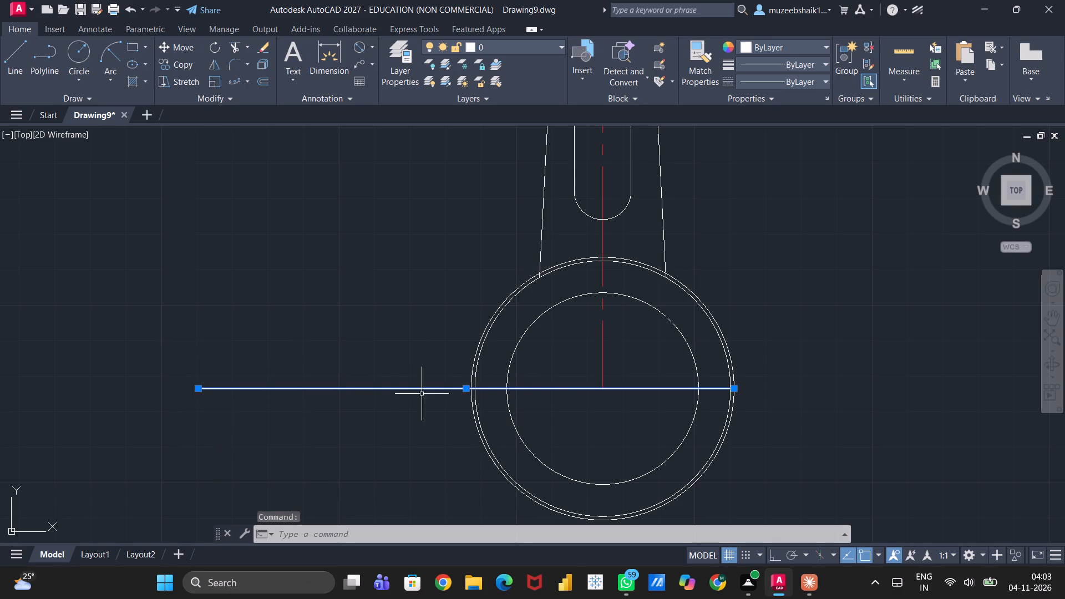
{"action": "left_click", "coordinate": [200, 386]}
{"action": "left_click_drag", "start_coordinate": [202, 386], "coordinate": [239, 387]}
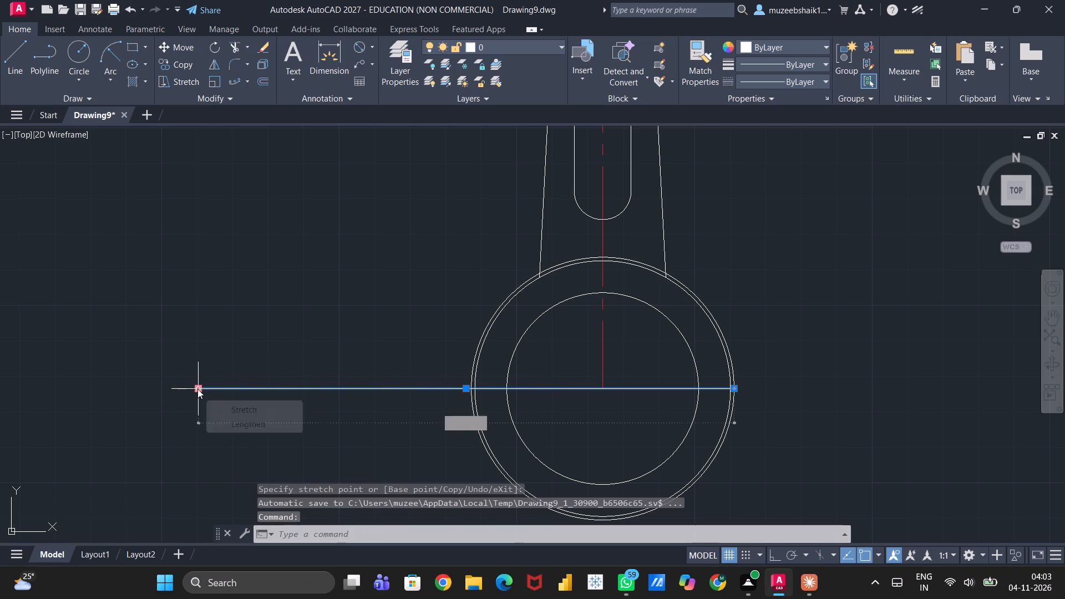
{"action": "left_click_drag", "start_coordinate": [197, 389], "coordinate": [476, 388]}
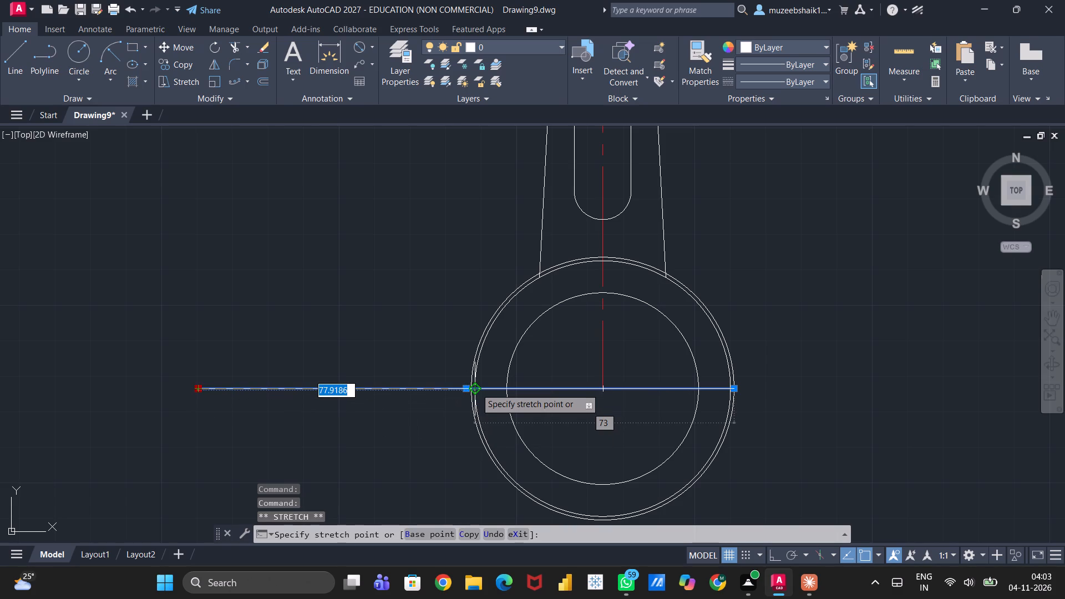
{"action": "left_click_drag", "start_coordinate": [476, 388], "coordinate": [468, 387]}
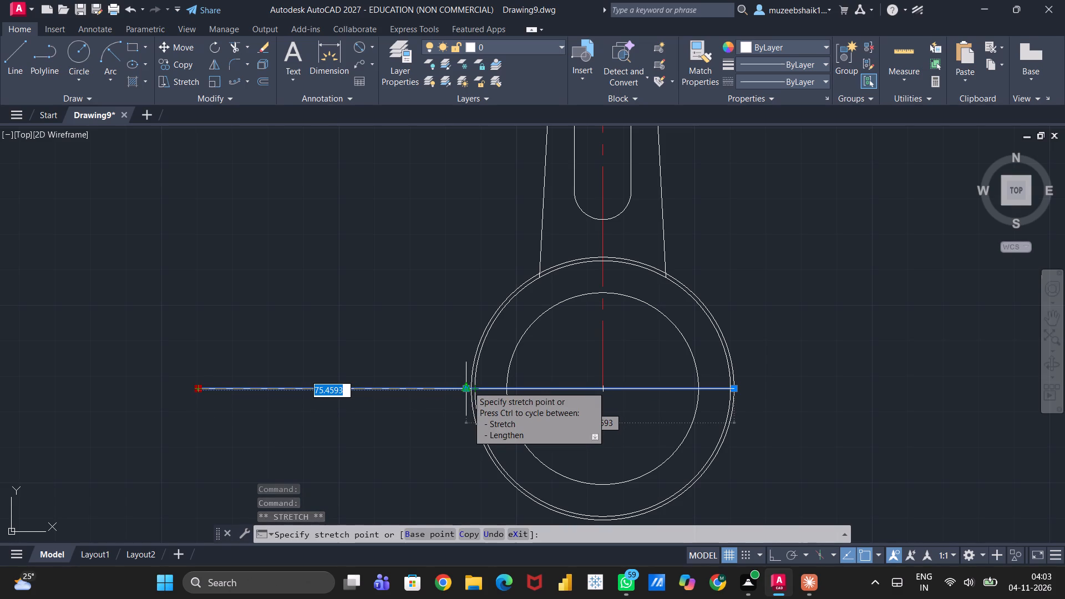
{"action": "left_click", "coordinate": [468, 386]}
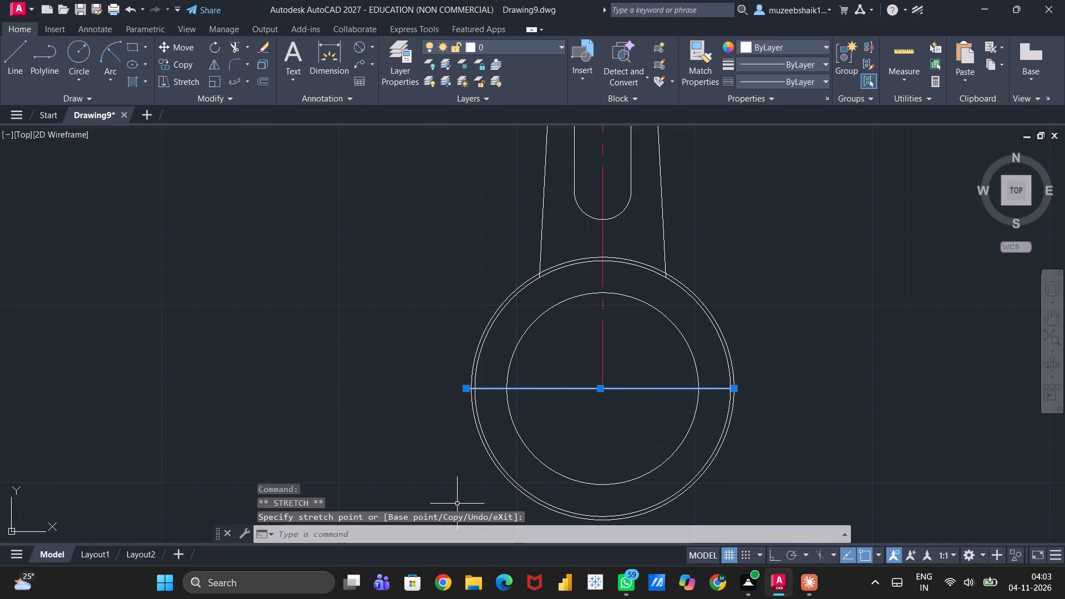
{"action": "scroll", "coordinate": [458, 394], "scroll_direction": "up", "scroll_amount": 5}
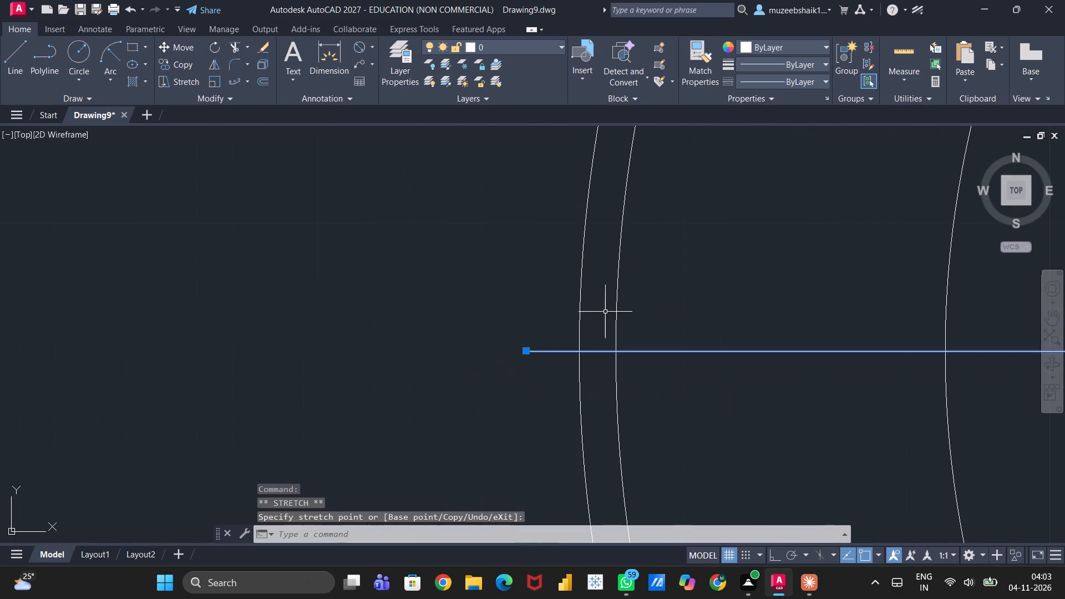
{"action": "left_click", "coordinate": [528, 352]}
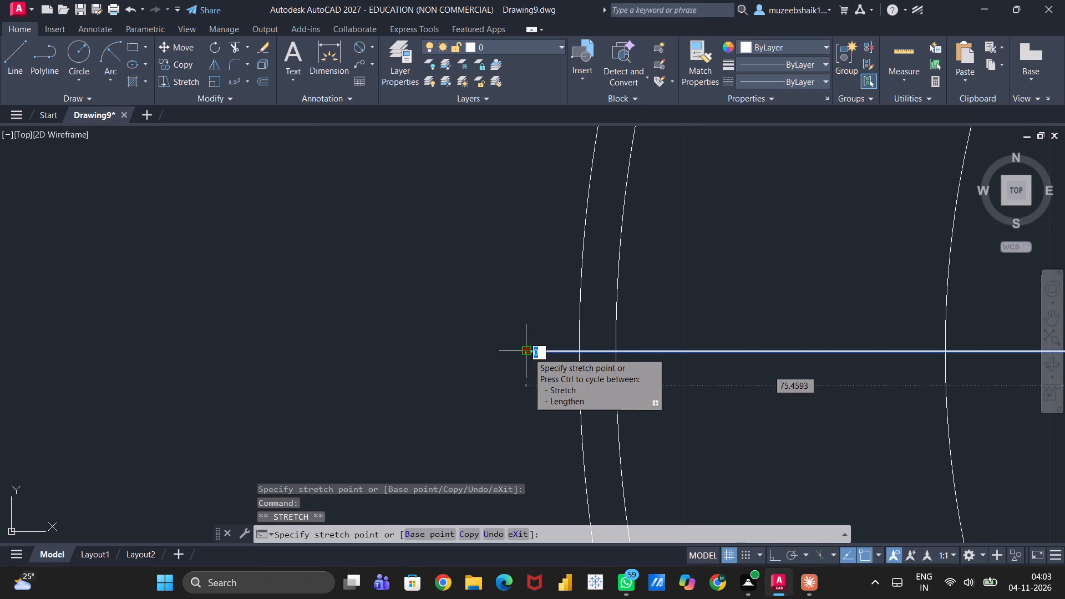
{"action": "left_click_drag", "start_coordinate": [528, 352], "coordinate": [581, 350]}
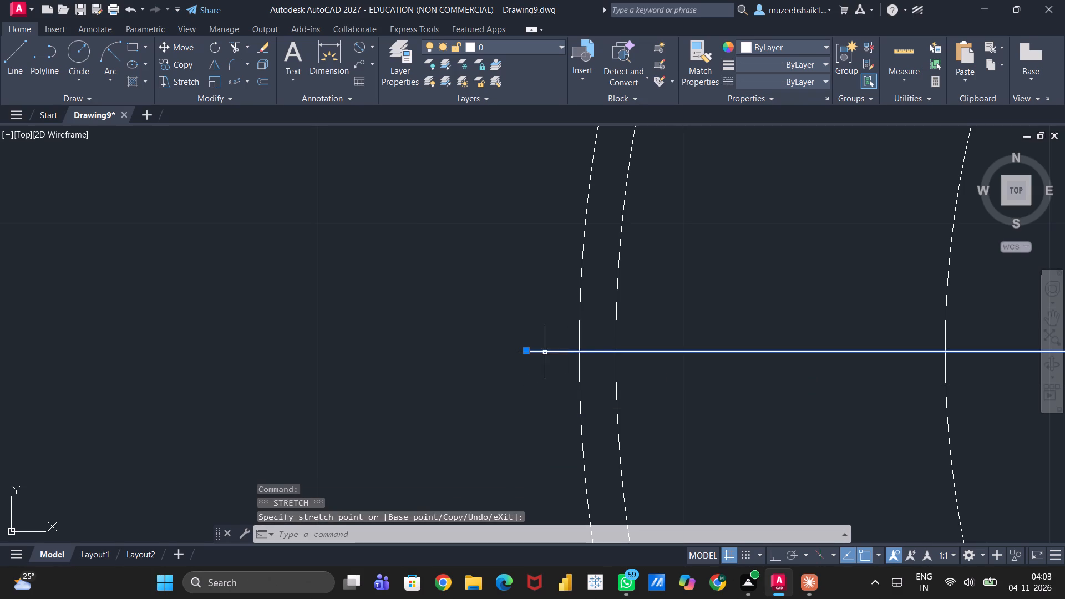
{"action": "left_click_drag", "start_coordinate": [524, 351], "coordinate": [577, 351]}
{"action": "left_click", "coordinate": [581, 348]}
Trim away the lower halves of the three concentric lower circles, using the horizontal diameter line as the cutting edge.
{"action": "scroll", "coordinate": [591, 404], "scroll_direction": "down", "scroll_amount": 2}
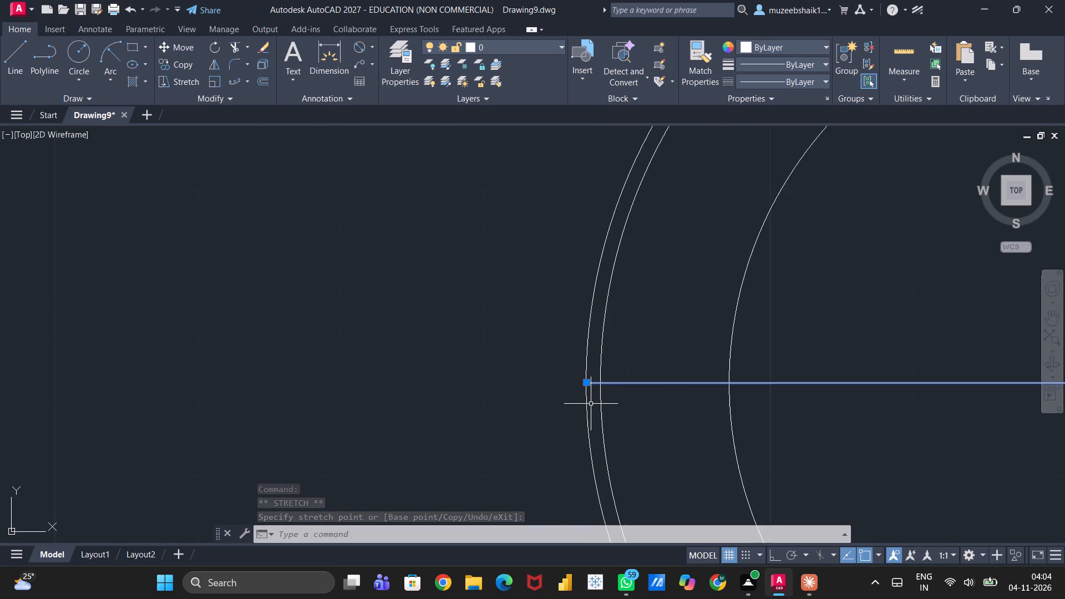
{"action": "scroll", "coordinate": [594, 401], "scroll_direction": "down", "scroll_amount": 2}
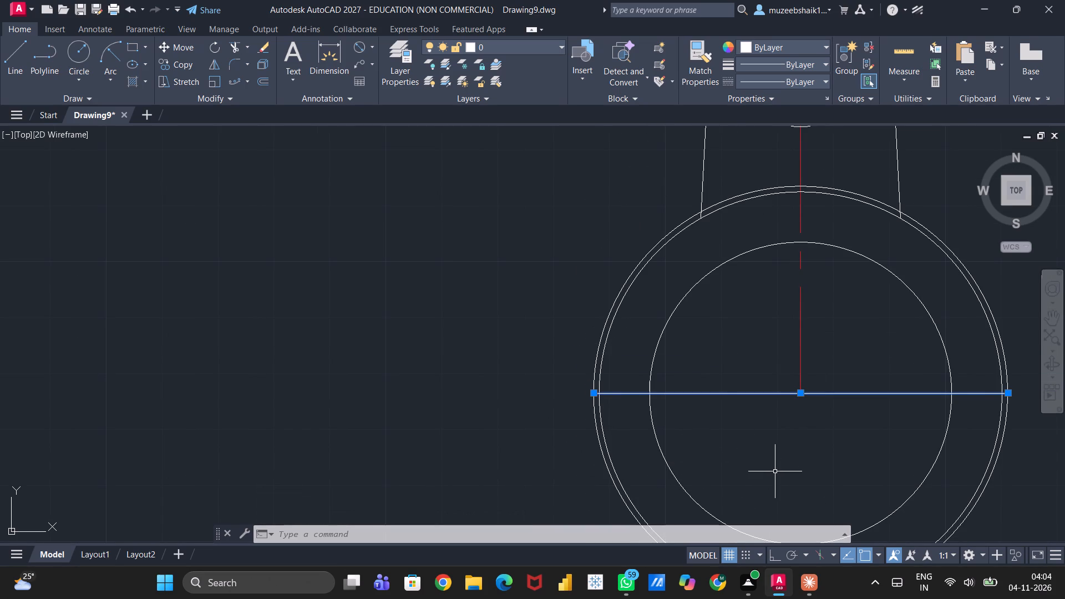
{"action": "middle_click_drag", "start_coordinate": [774, 476], "coordinate": [720, 446]}
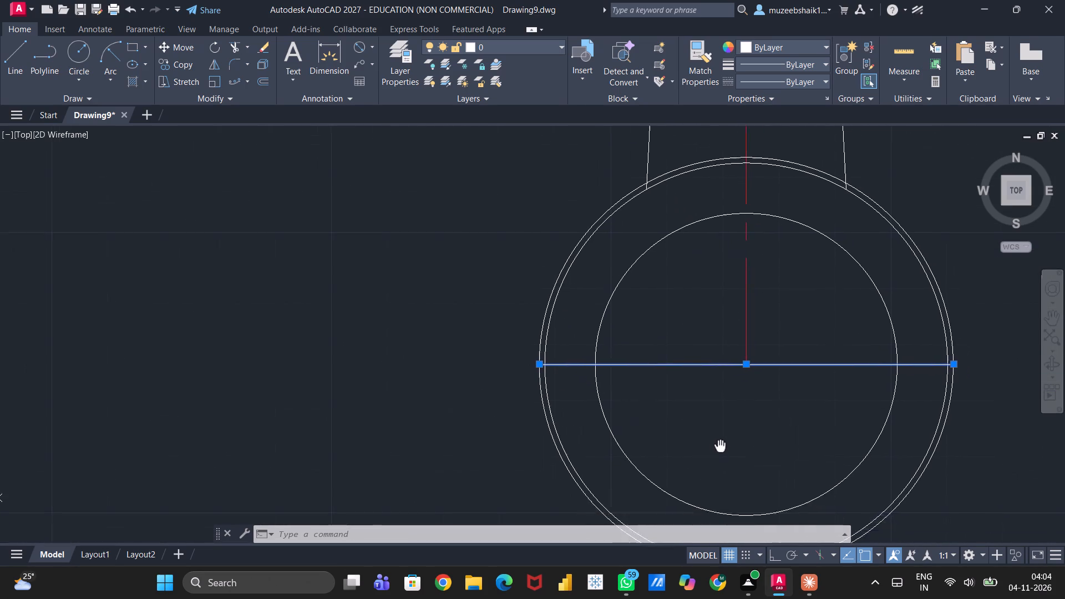
{"action": "middle_click_drag", "start_coordinate": [720, 446], "coordinate": [663, 384]}
{"action": "scroll", "coordinate": [661, 383], "scroll_direction": "up", "scroll_amount": 1}
{"action": "scroll", "coordinate": [640, 303], "scroll_direction": "down", "scroll_amount": 1}
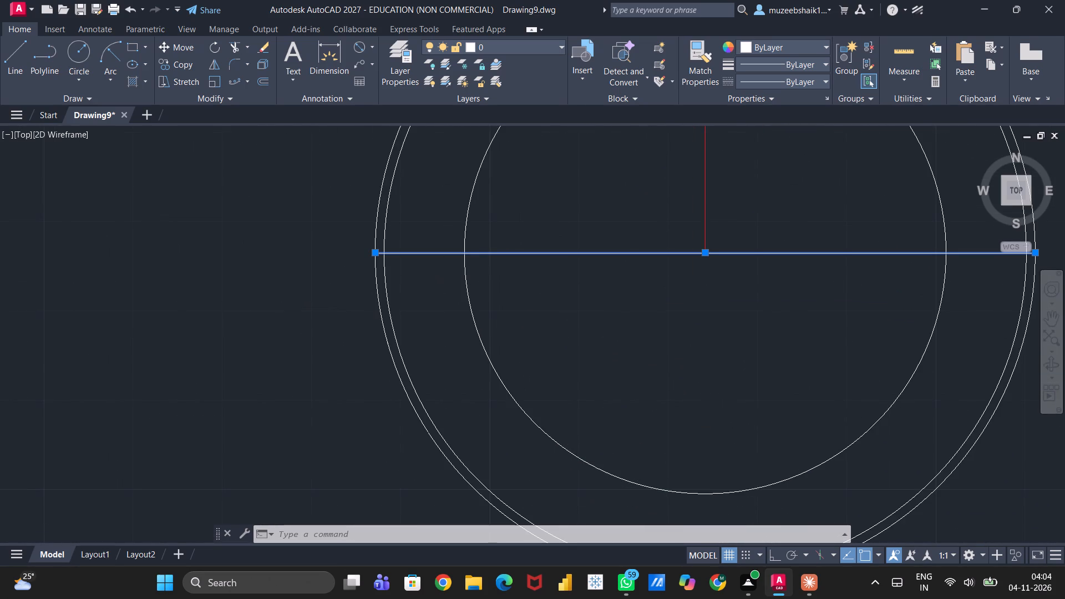
{"action": "type", "text": "tr"}
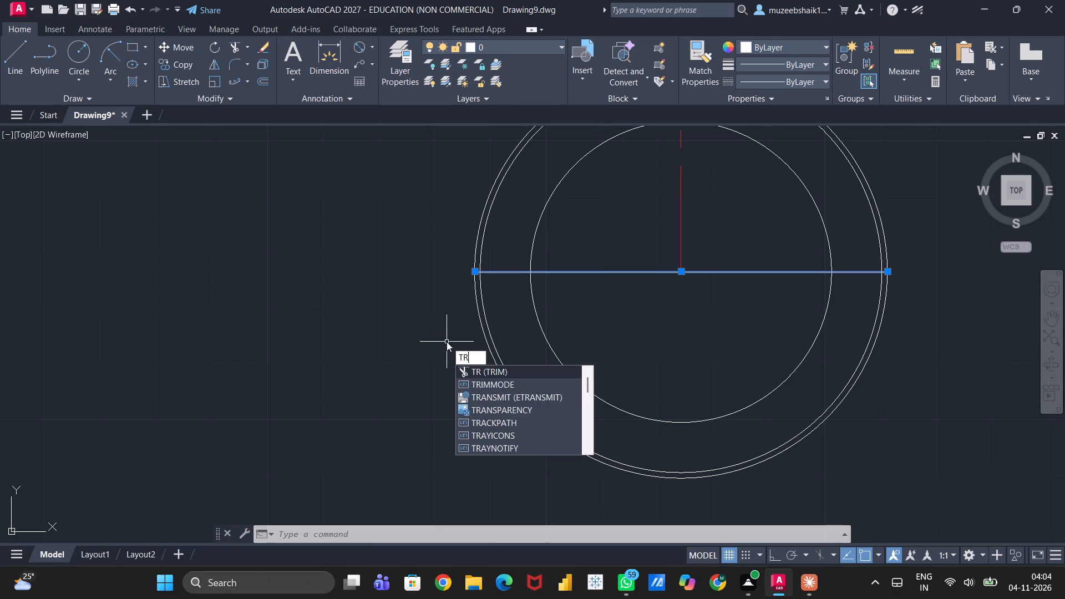
{"action": "key", "text": "Return"}
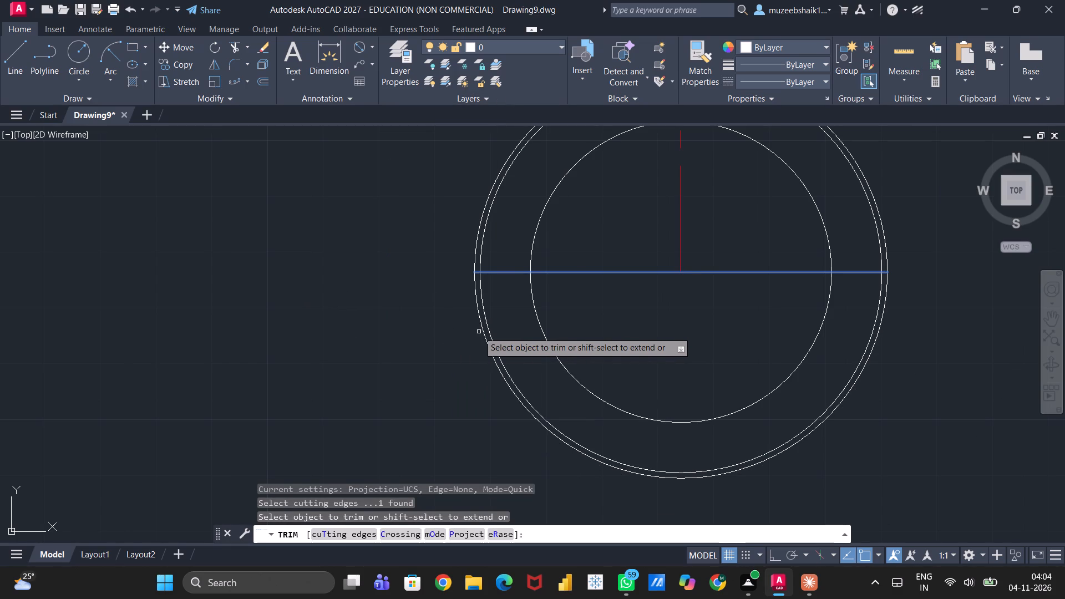
{"action": "left_click_drag", "start_coordinate": [479, 331], "coordinate": [506, 336]}
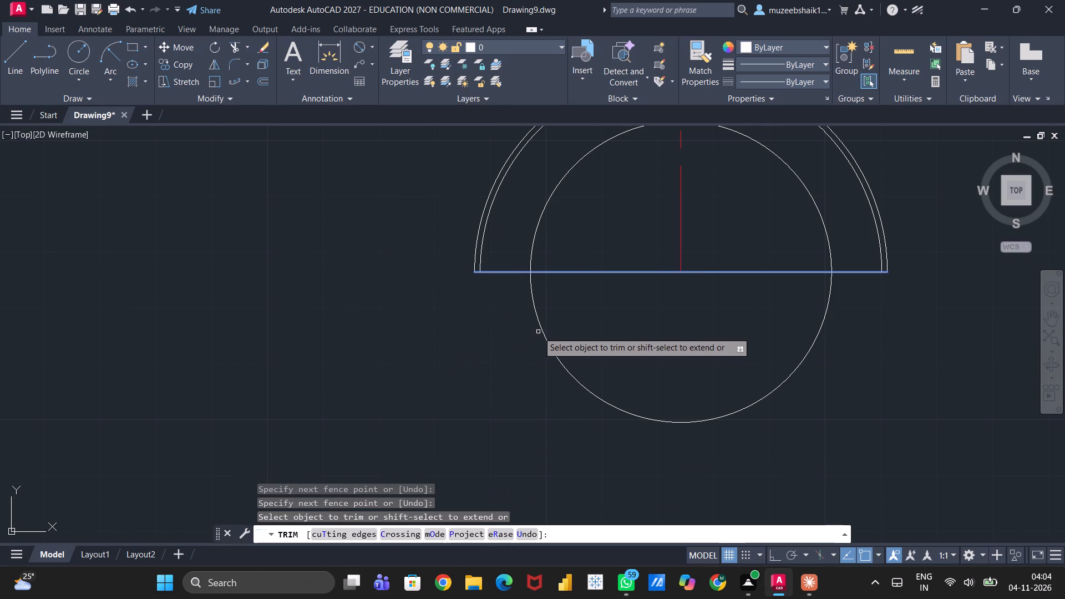
{"action": "left_click_drag", "start_coordinate": [523, 332], "coordinate": [574, 342]}
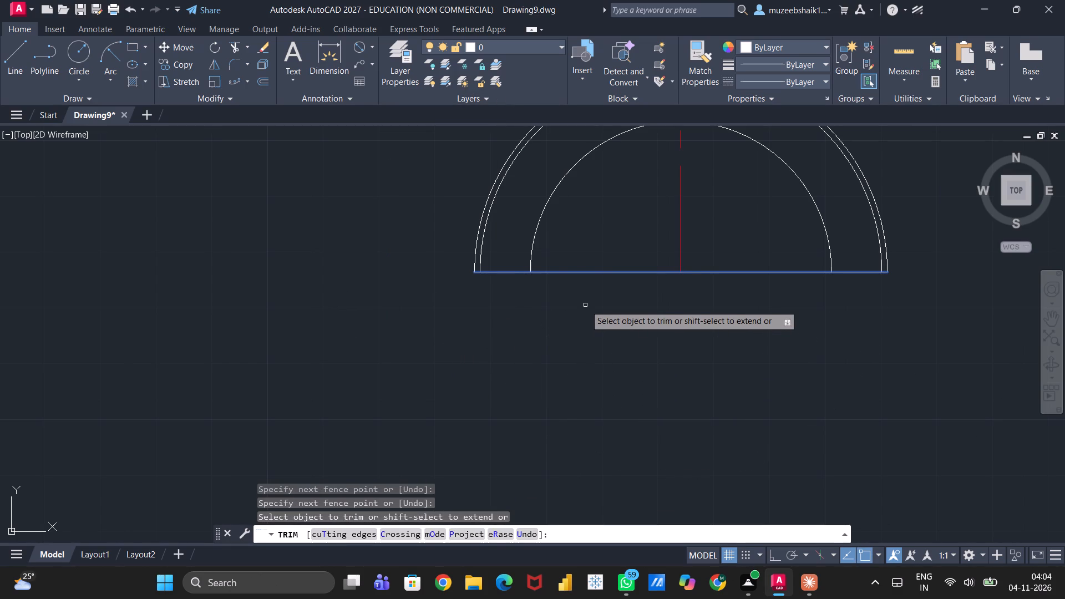
Remove the horizontal diameter line from beneath the three semicircular arcs and end the Trim command.
{"action": "left_click", "coordinate": [587, 271]}
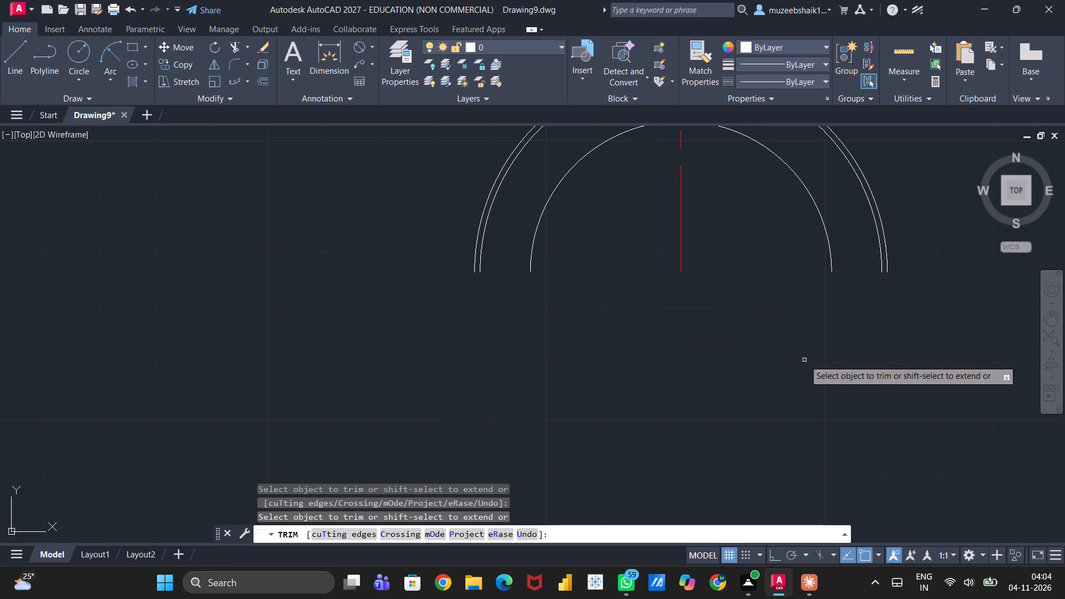
{"action": "scroll", "coordinate": [679, 372], "scroll_direction": "down", "scroll_amount": 2}
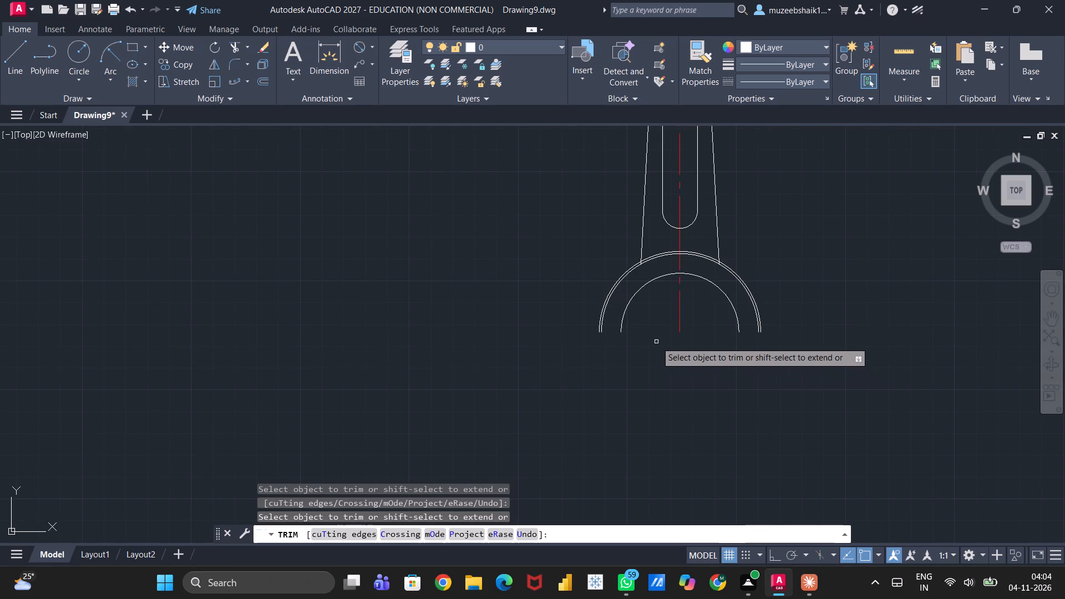
{"action": "scroll", "coordinate": [656, 342], "scroll_direction": "up", "scroll_amount": 3}
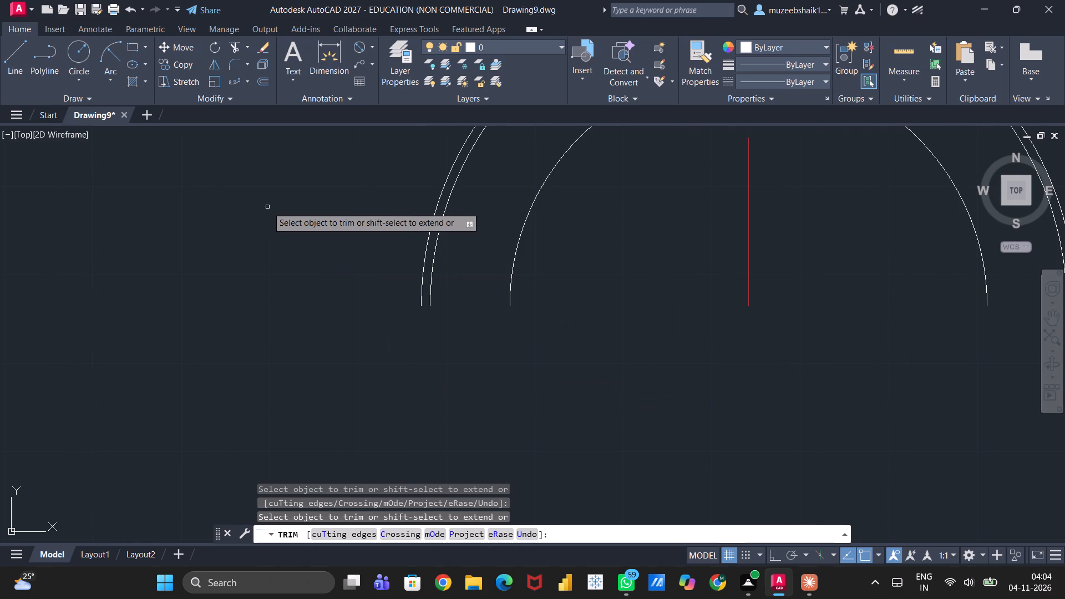
{"action": "key", "text": "Escape"}
Draw a horizontal line 10 long from the outermost arc's left end to the innermost arc's left end.
{"action": "key", "text": "l"}
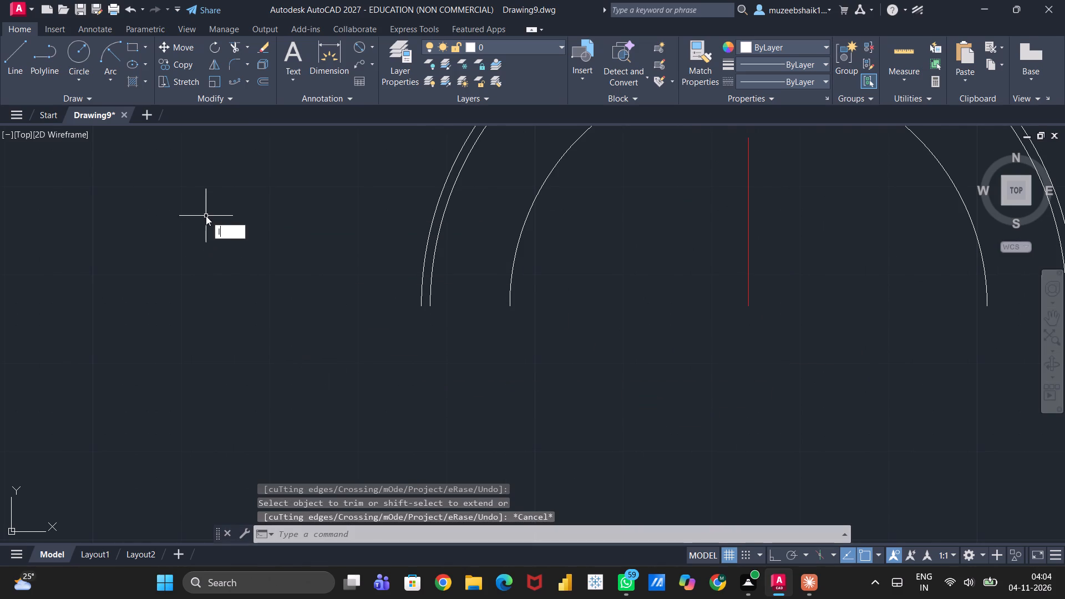
{"action": "key", "text": "Return"}
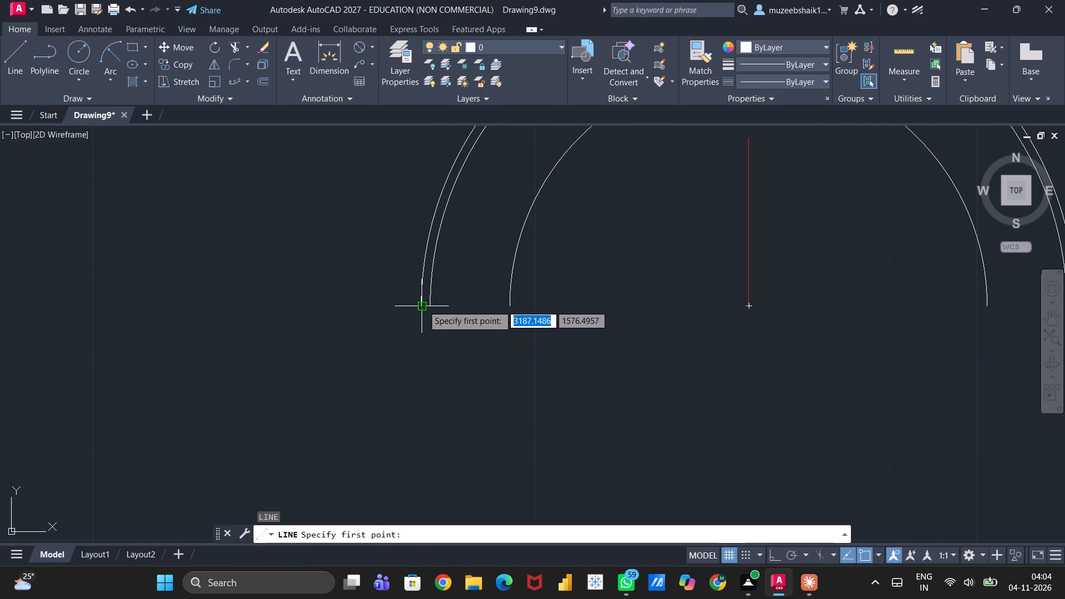
{"action": "left_click", "coordinate": [423, 305]}
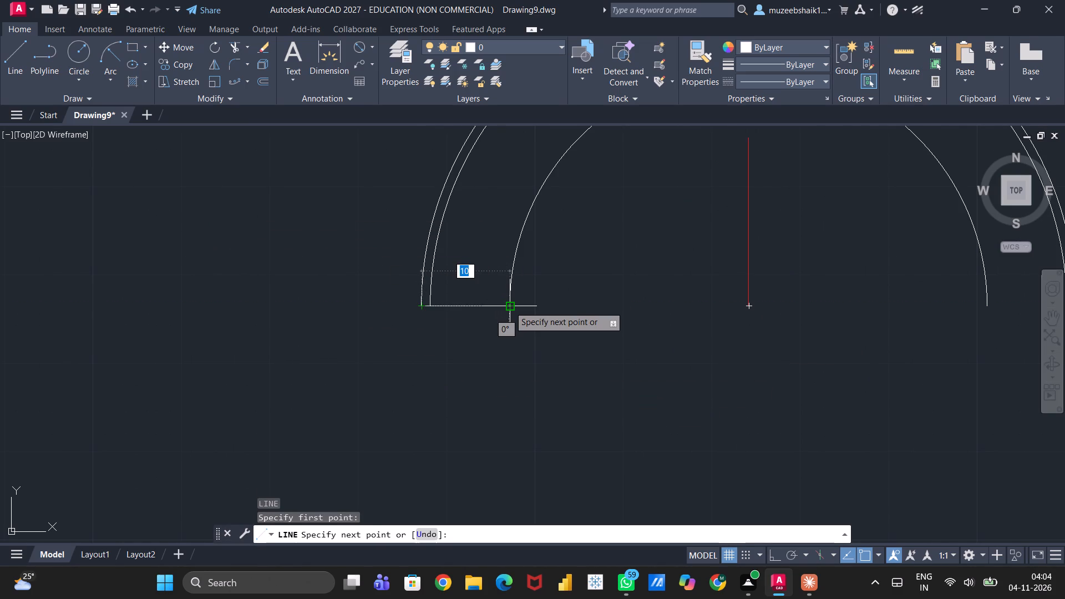
{"action": "left_click", "coordinate": [509, 306]}
{"action": "key", "text": "Escape"}
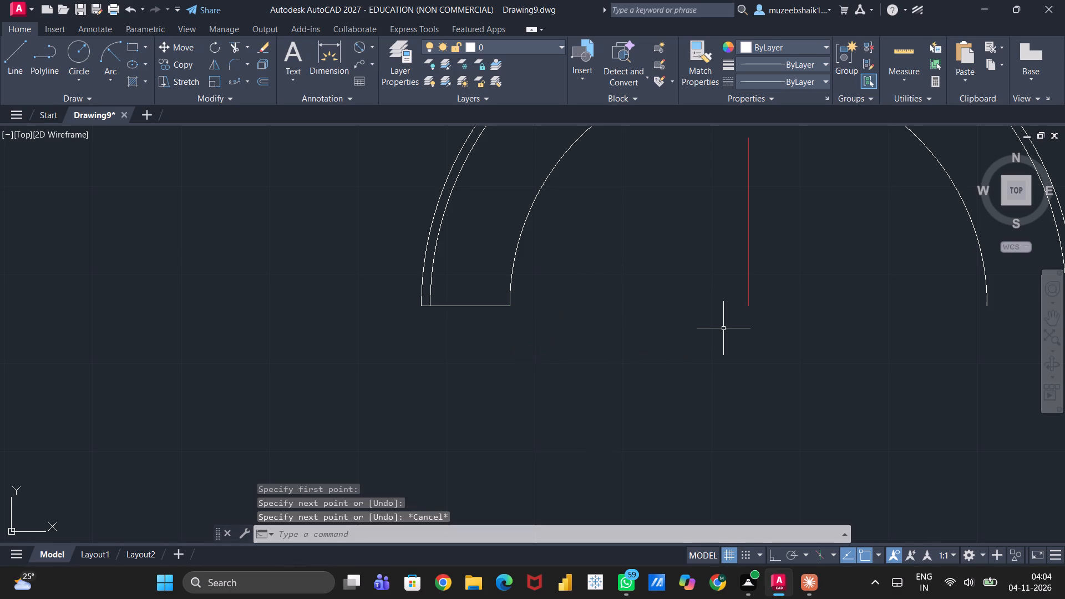
Draw a horizontal line from the innermost arc's right end to the outermost arc's right end.
{"action": "middle_click_drag", "start_coordinate": [725, 331], "coordinate": [559, 377]}
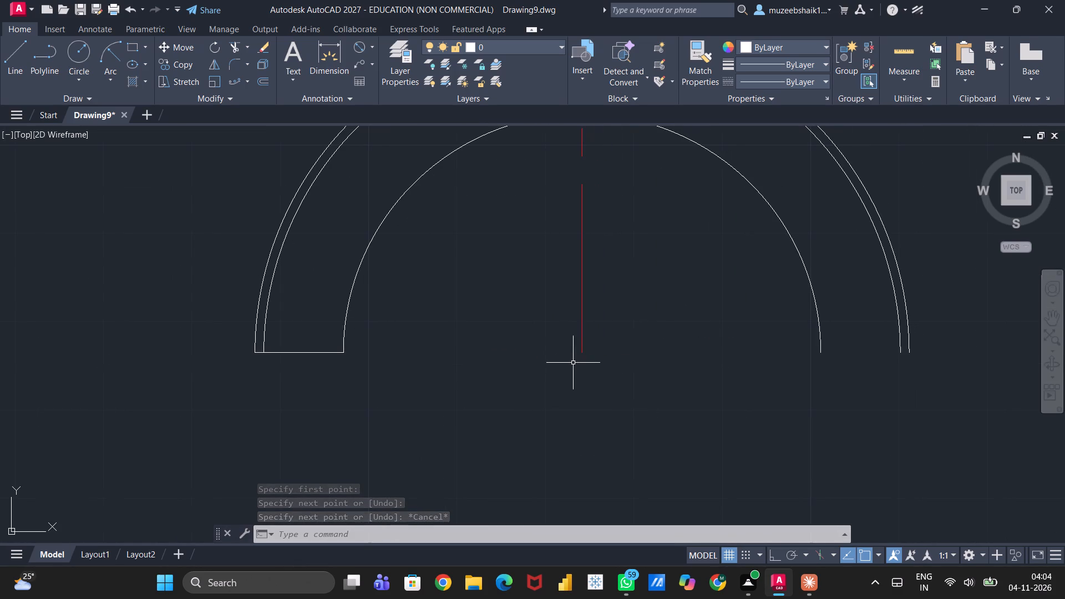
{"action": "key", "text": "space"}
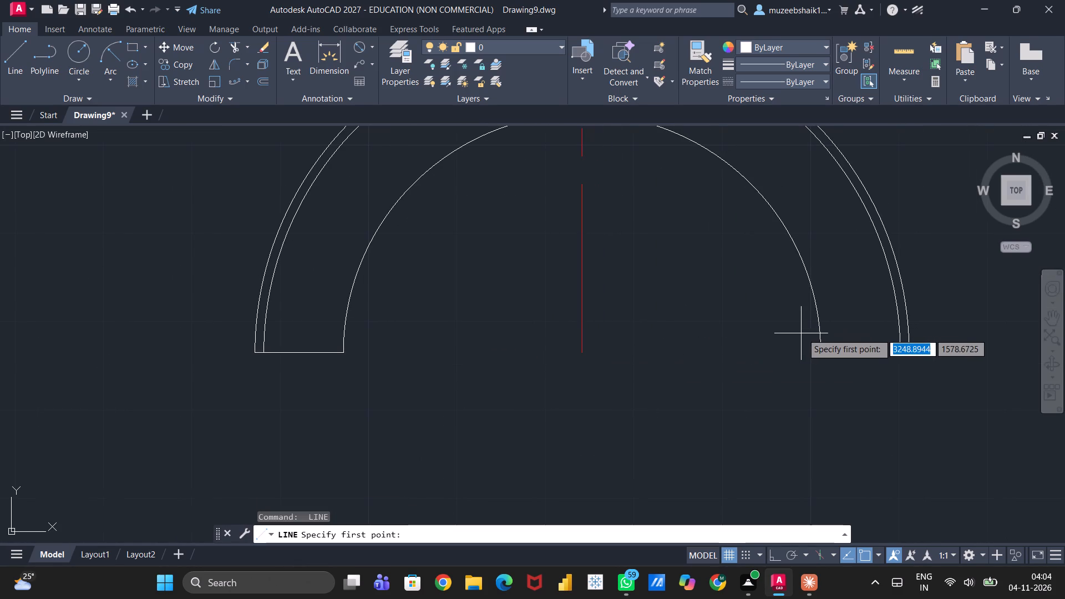
{"action": "left_click", "coordinate": [821, 349]}
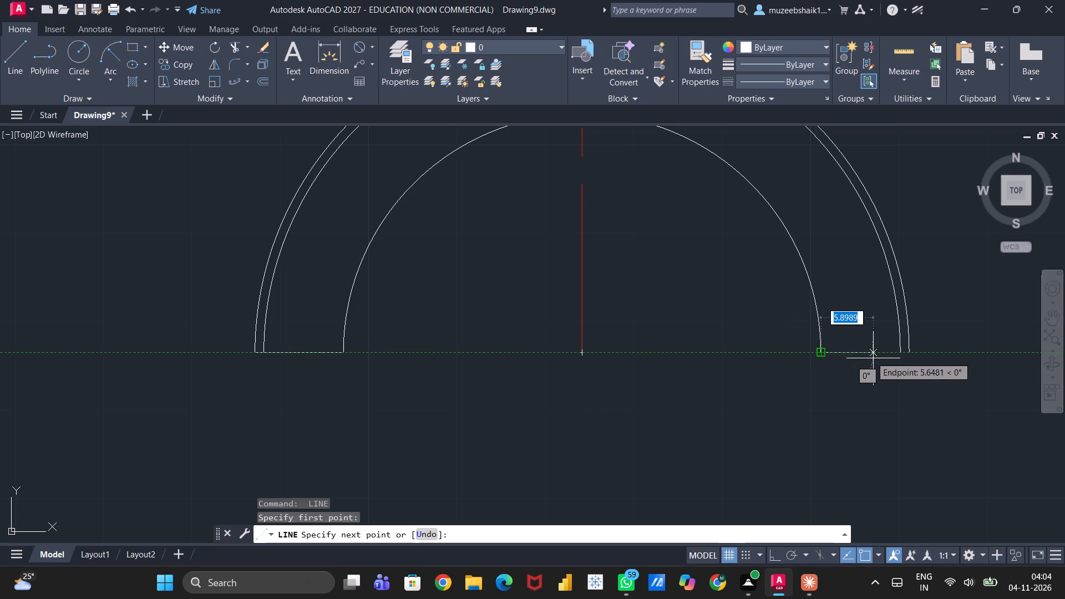
{"action": "left_click", "coordinate": [910, 351]}
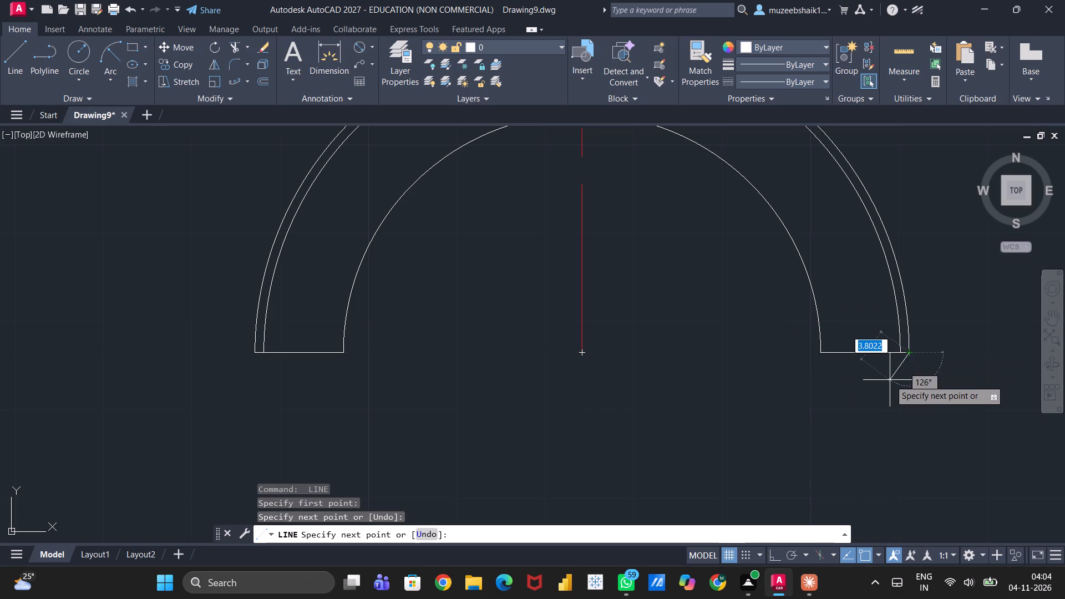
{"action": "key", "text": "Escape"}
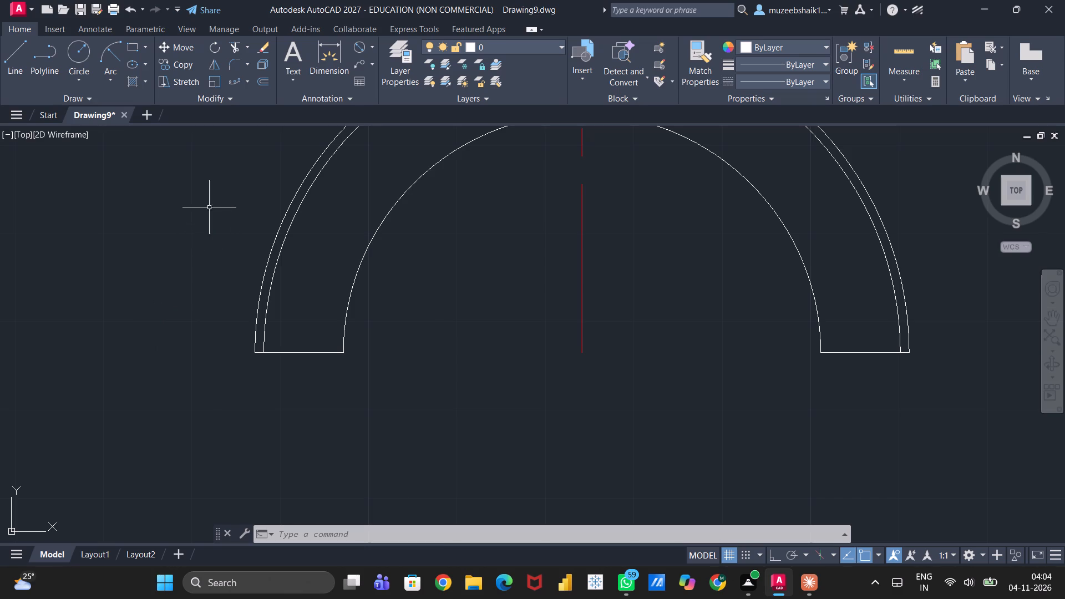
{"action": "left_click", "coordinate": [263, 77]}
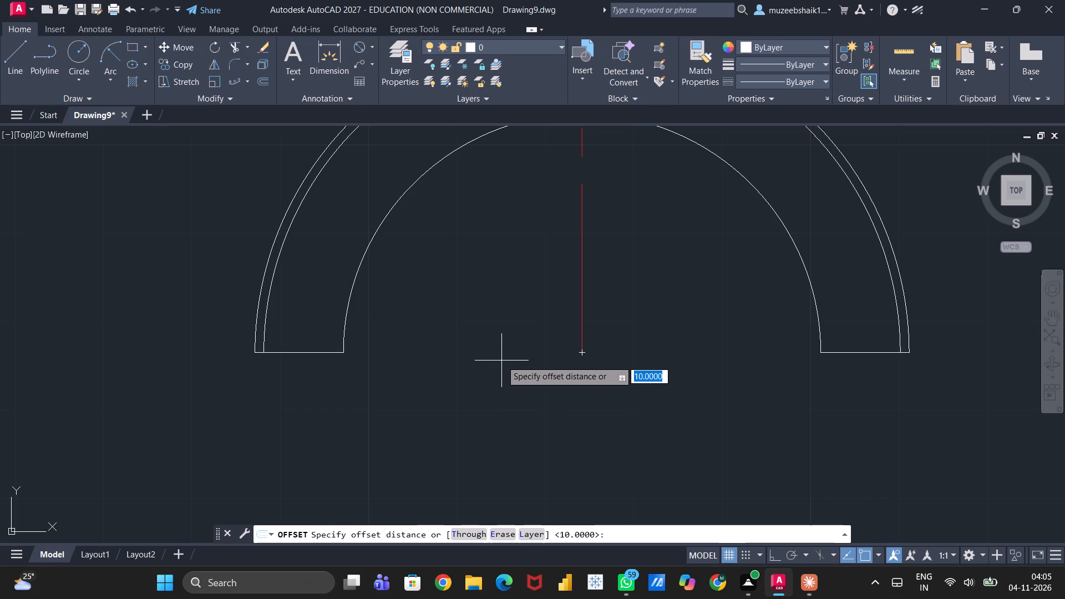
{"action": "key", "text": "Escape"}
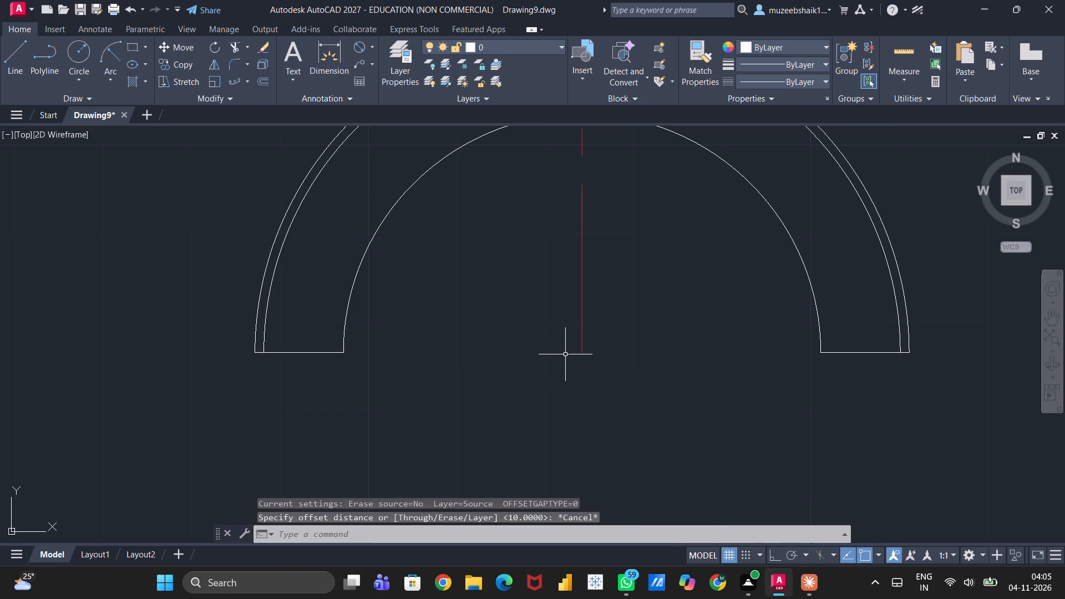
Draw a vertical line 30 long upward from the centre point of the semicircular arcs, with Ortho mode on.
{"action": "key", "text": "l"}
{"action": "key", "text": "Return"}
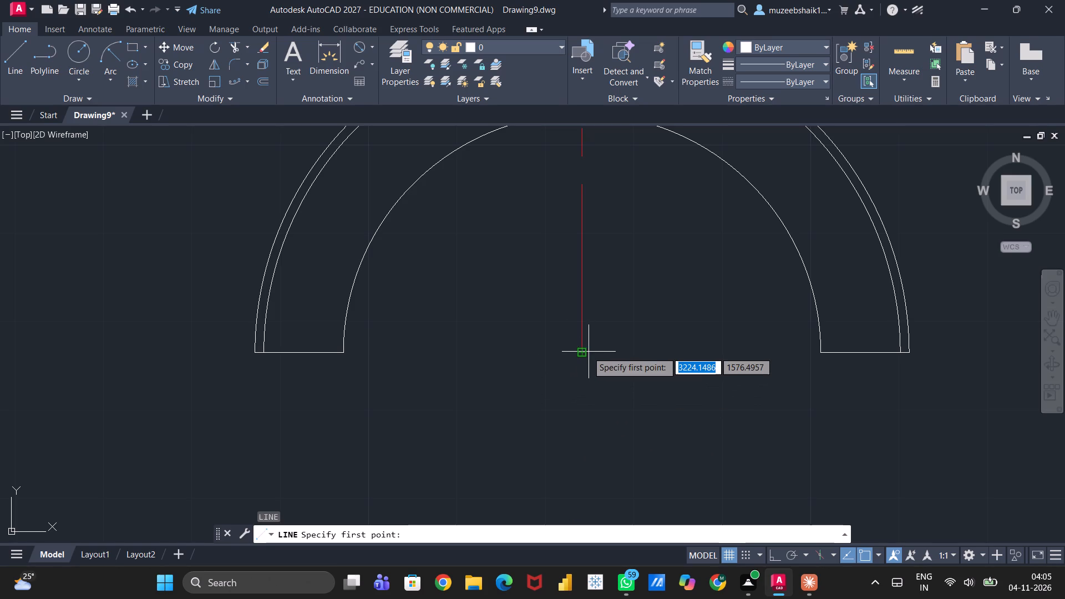
{"action": "left_click", "coordinate": [582, 352]}
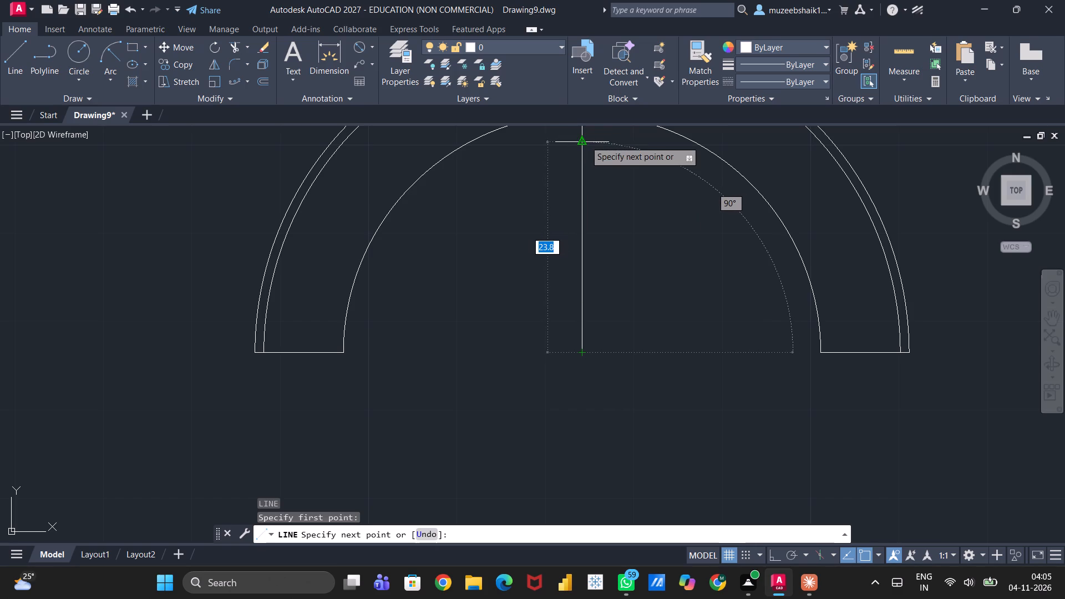
{"action": "scroll", "coordinate": [587, 148], "scroll_direction": "down", "scroll_amount": 2}
{"action": "middle_click_drag", "start_coordinate": [587, 151], "coordinate": [604, 300]}
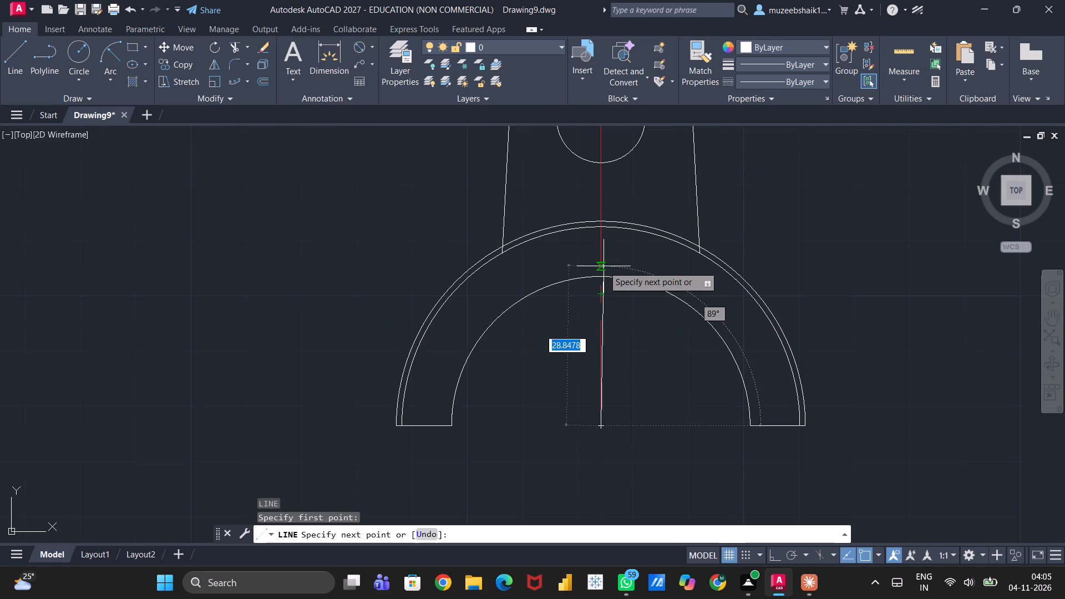
{"action": "left_click", "coordinate": [774, 555]}
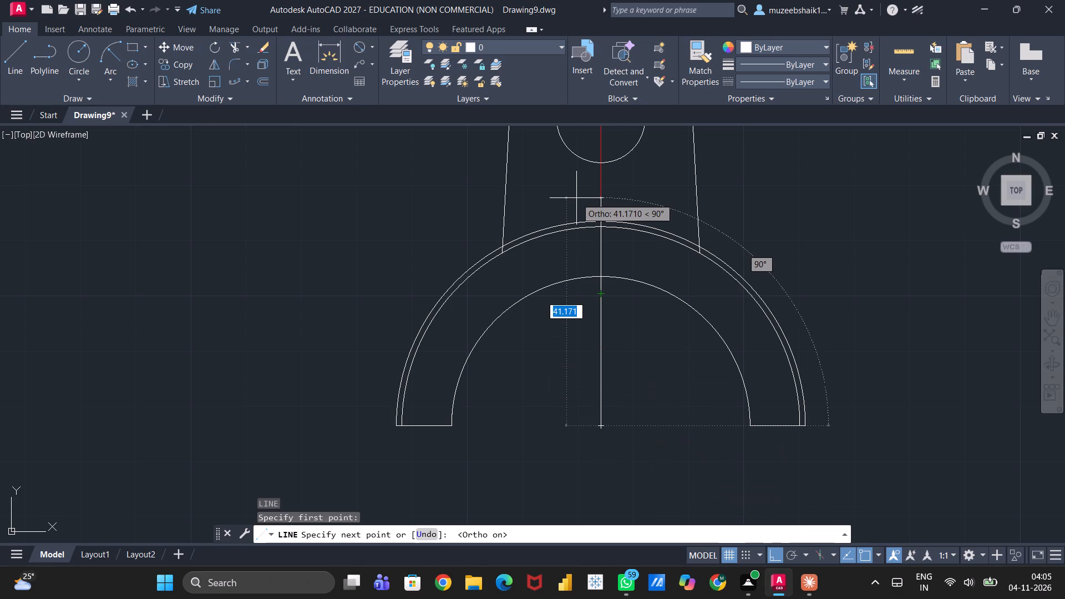
{"action": "key", "text": "3"}
{"action": "key", "text": "0"}
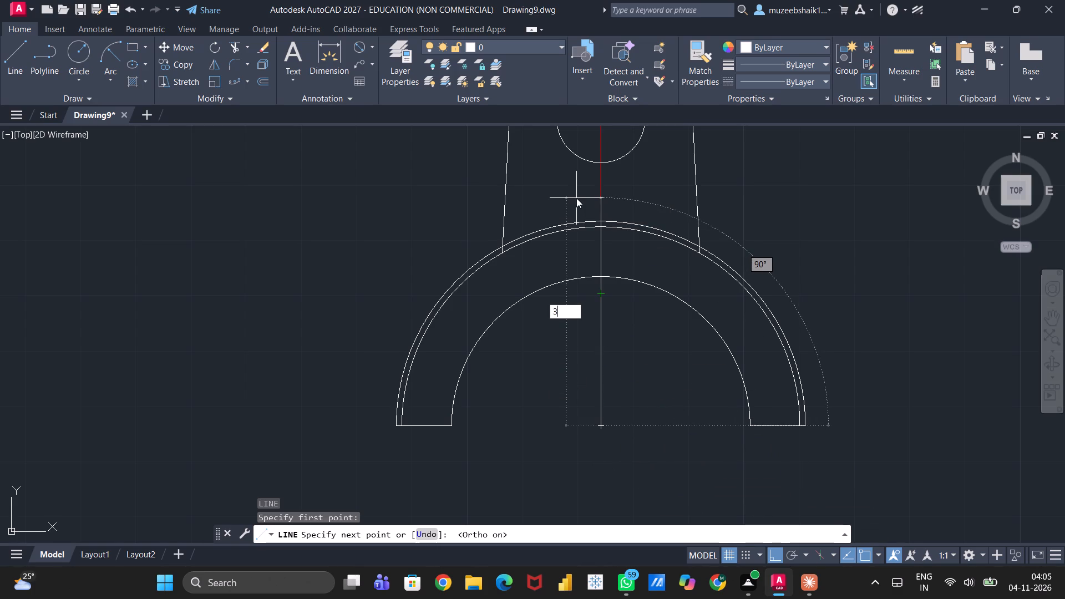
{"action": "key", "text": "Return"}
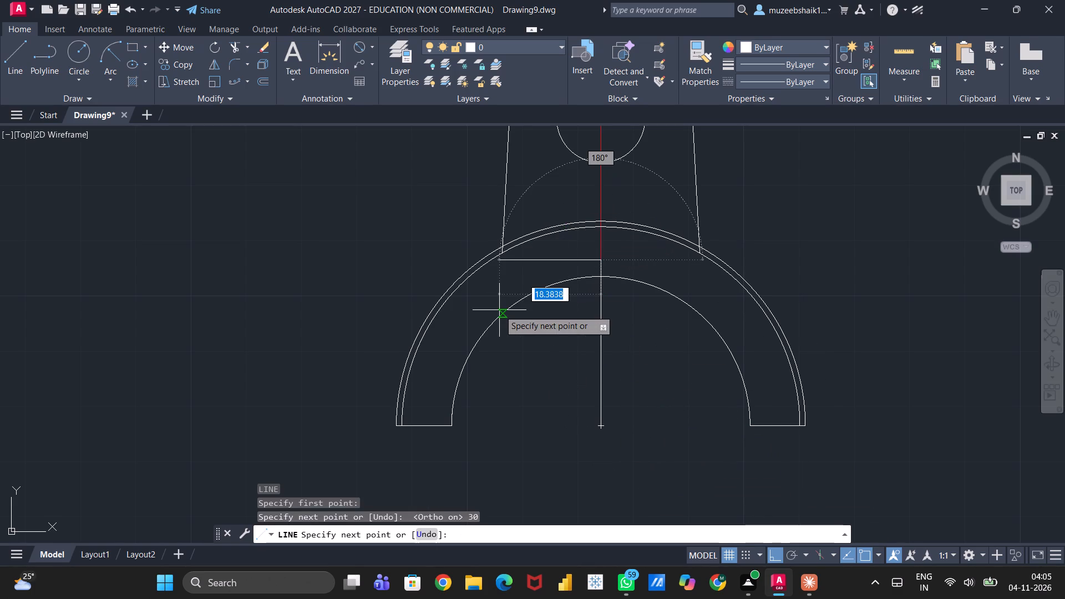
{"action": "key", "text": "Escape"}
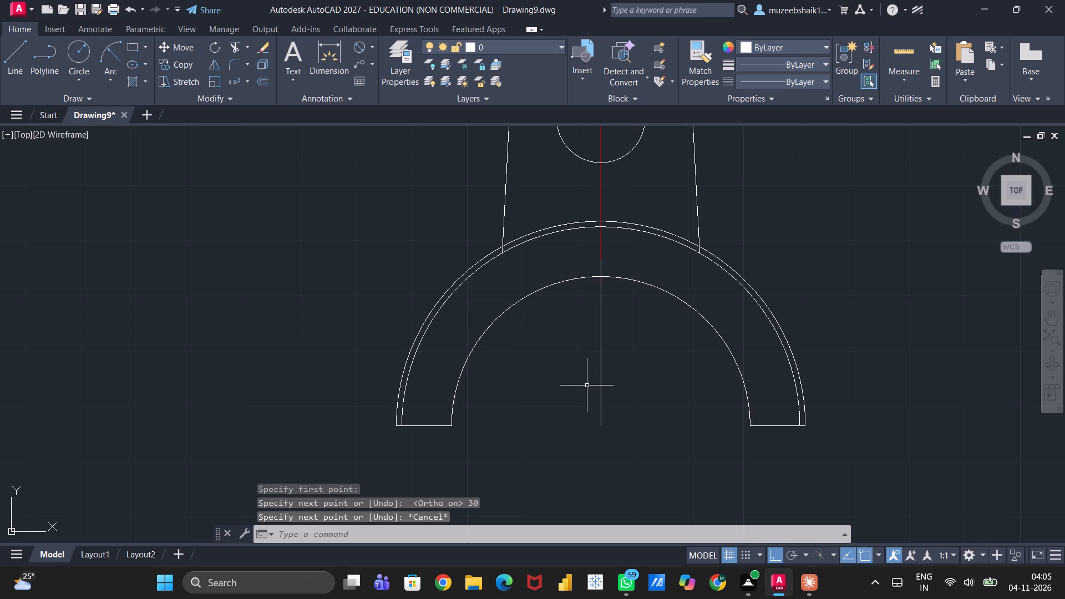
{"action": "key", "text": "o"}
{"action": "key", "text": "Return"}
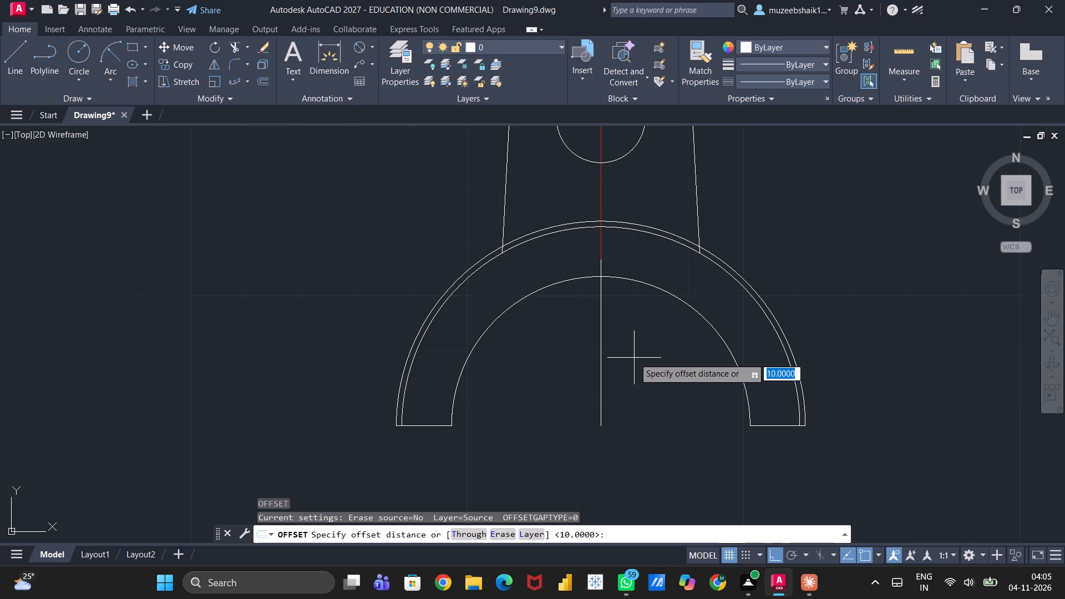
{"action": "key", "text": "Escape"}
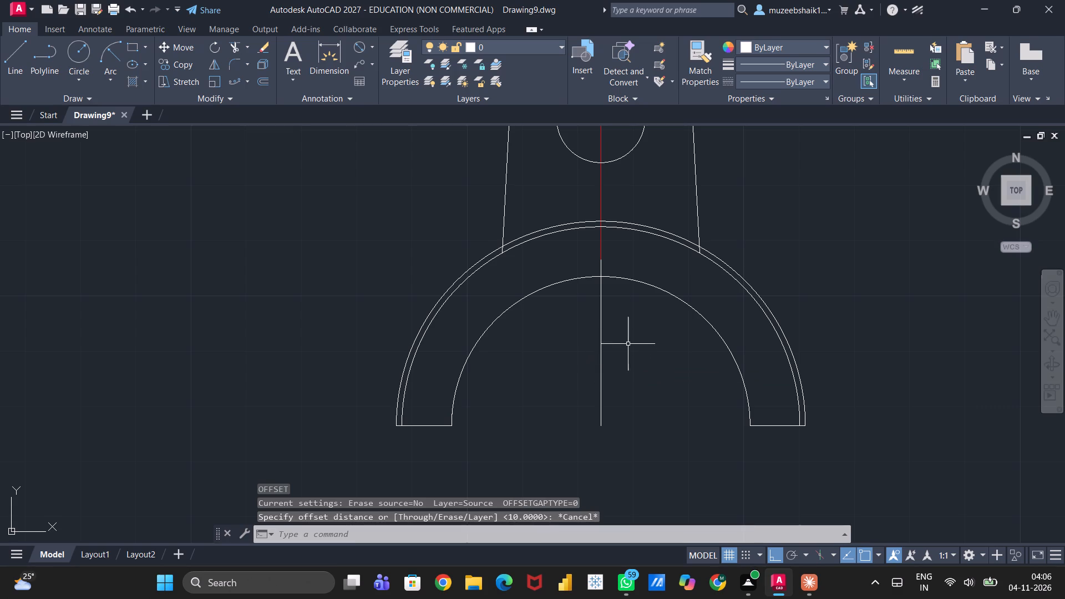
Offset the 30-long vertical line by 38 to the left, just outside the outermost arc.
{"action": "left_click", "coordinate": [600, 372]}
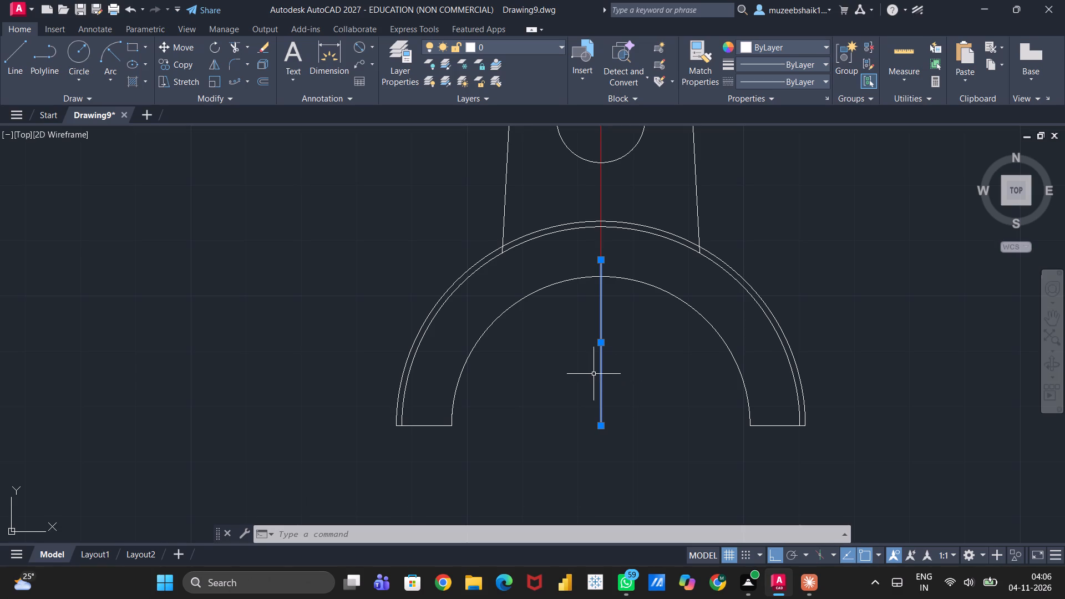
{"action": "key", "text": "o"}
{"action": "key", "text": "Return"}
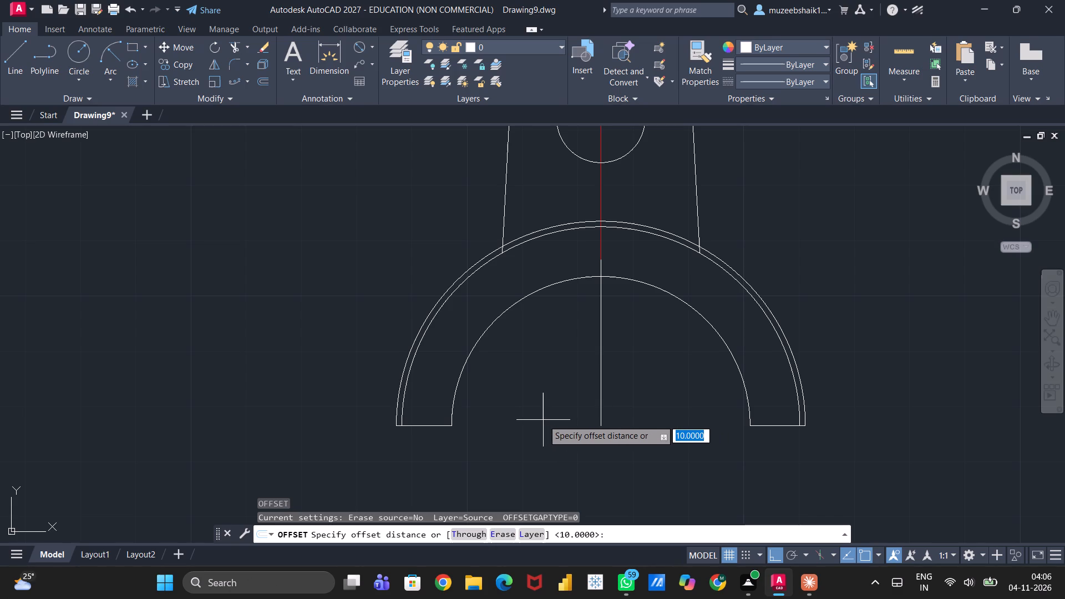
{"action": "type", "text": "38"}
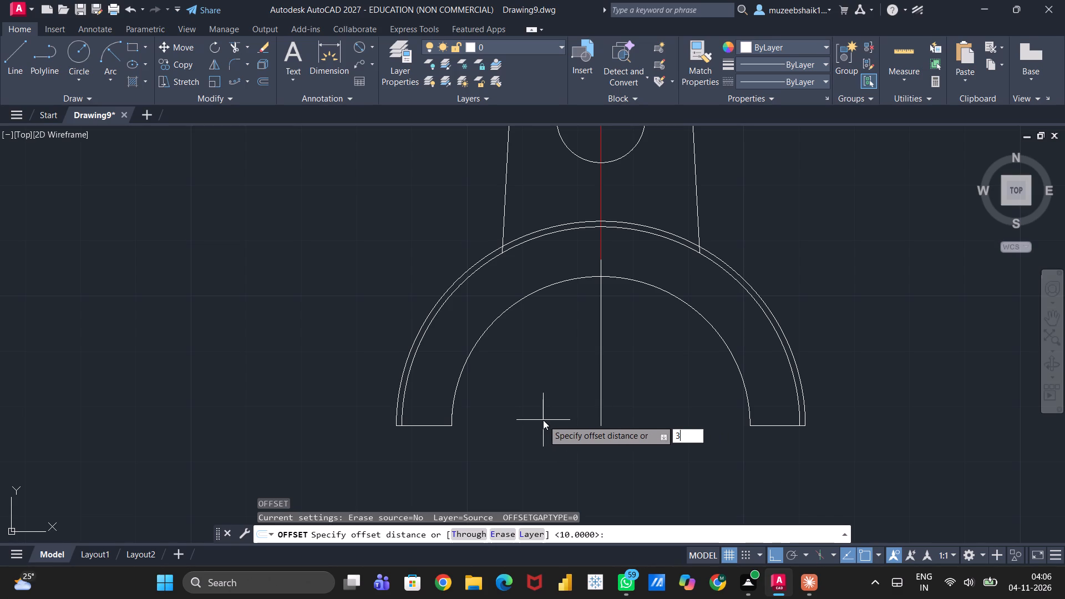
{"action": "key", "text": "Return"}
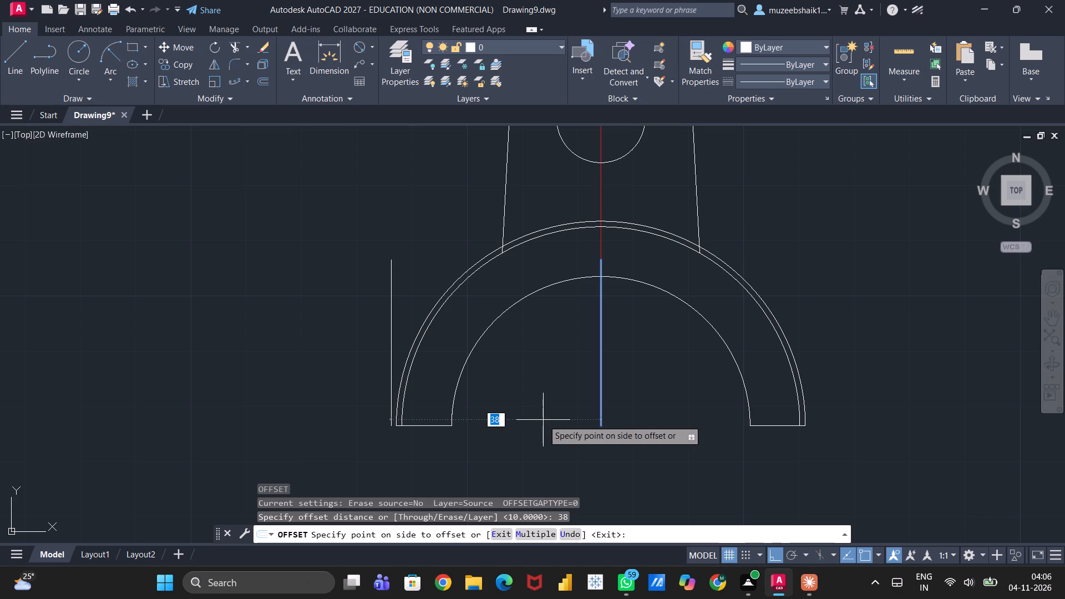
{"action": "left_click", "coordinate": [543, 420]}
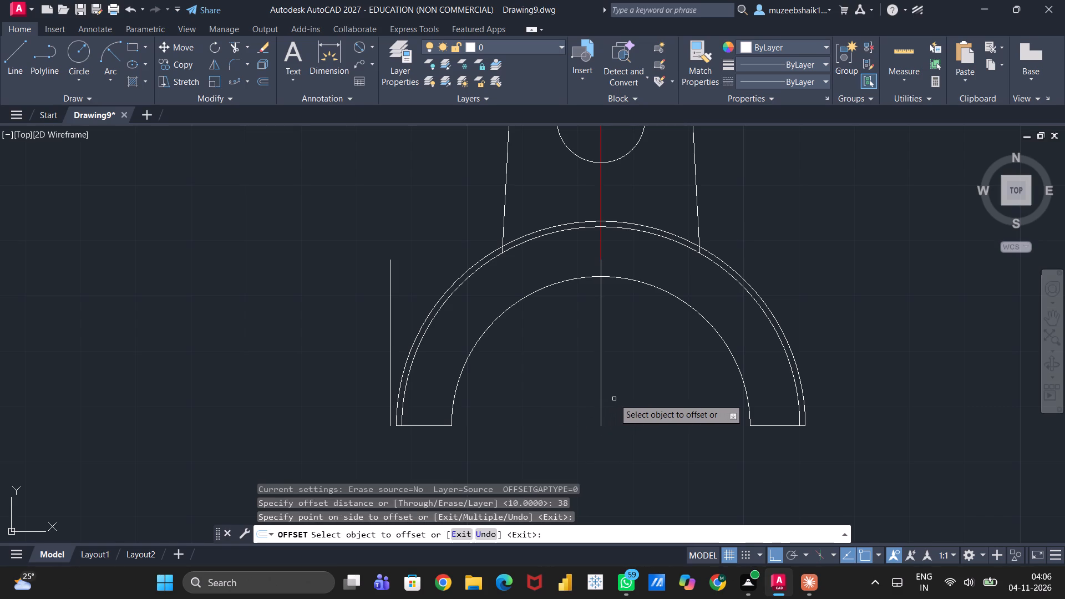
{"action": "key", "text": "Escape"}
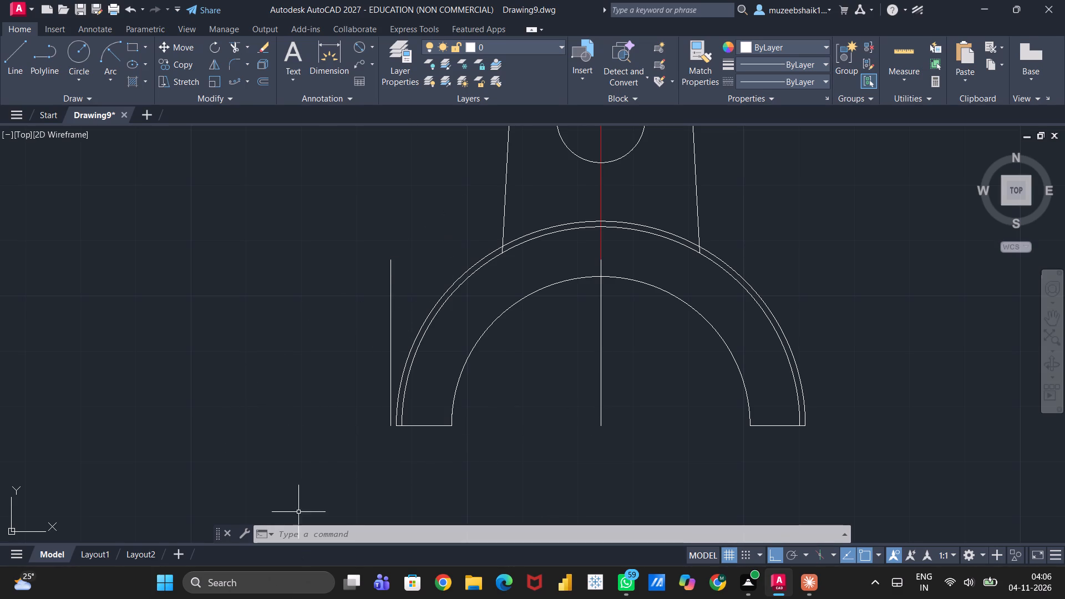
Match the properties of the red vertical centreline onto the offset line left of the arcs.
{"action": "left_click", "coordinate": [601, 188]}
{"action": "type", "text": "ma"}
{"action": "key", "text": "Return"}
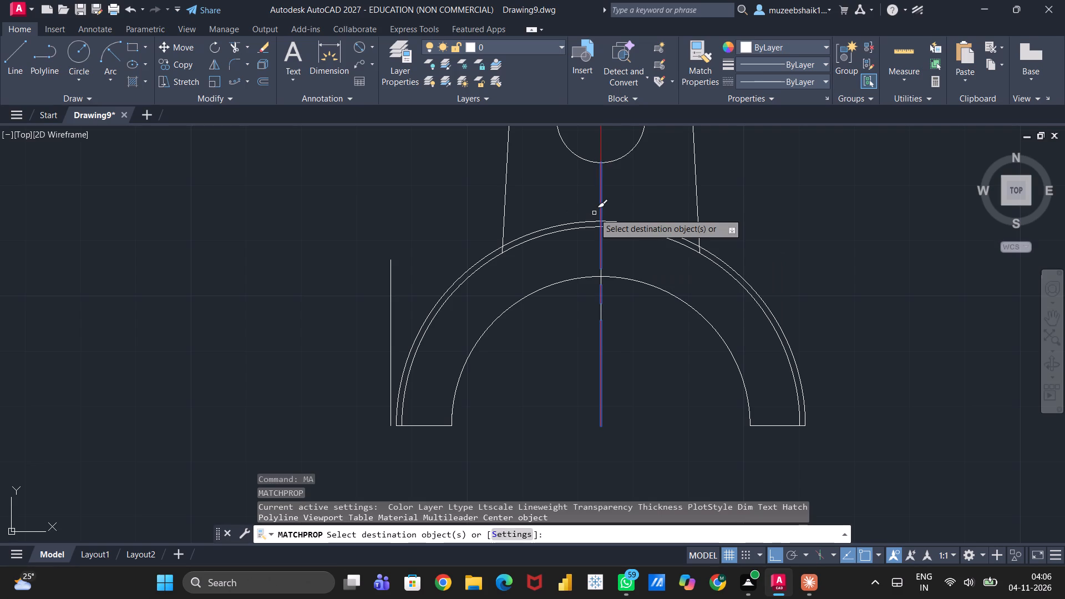
{"action": "left_click", "coordinate": [393, 328]}
{"action": "key", "text": "Escape"}
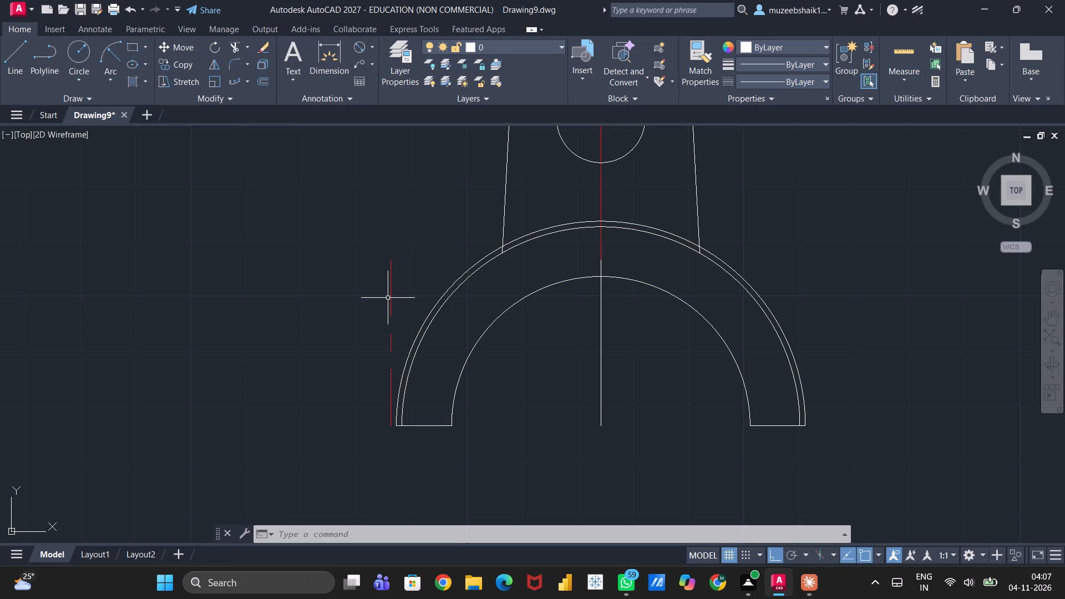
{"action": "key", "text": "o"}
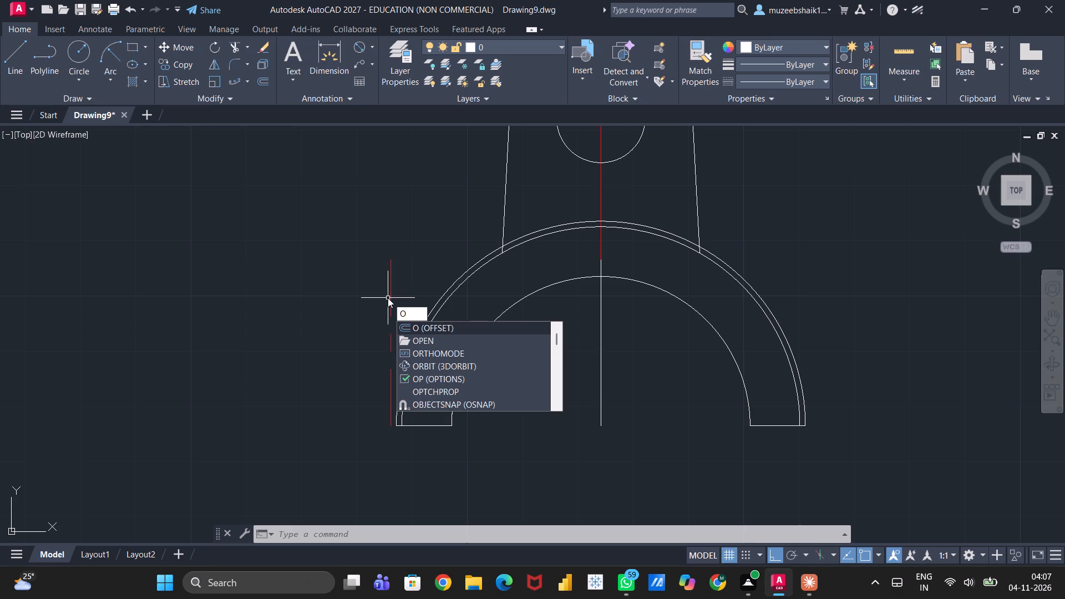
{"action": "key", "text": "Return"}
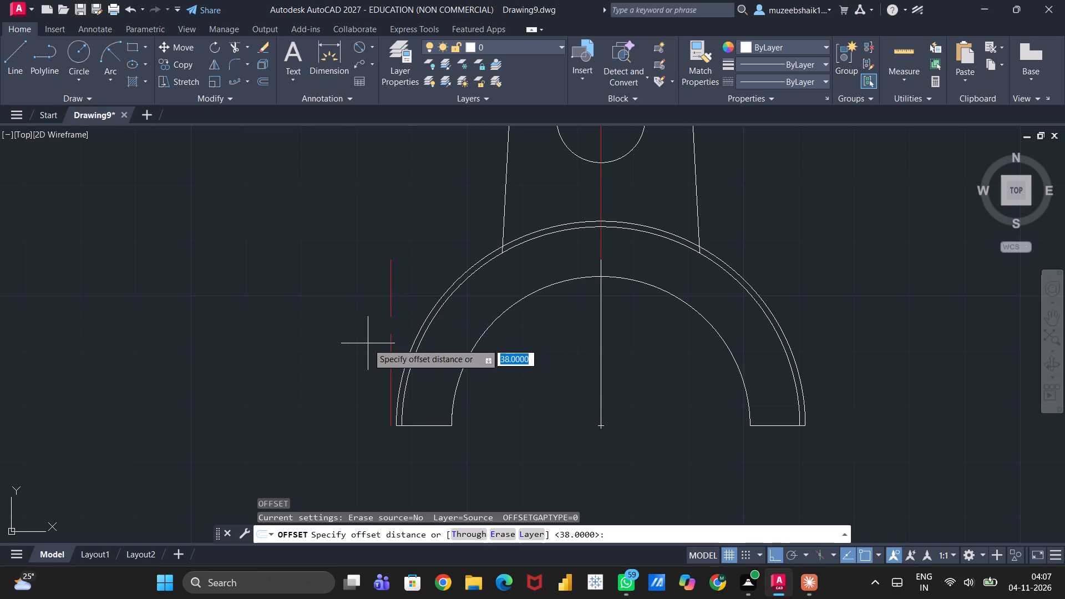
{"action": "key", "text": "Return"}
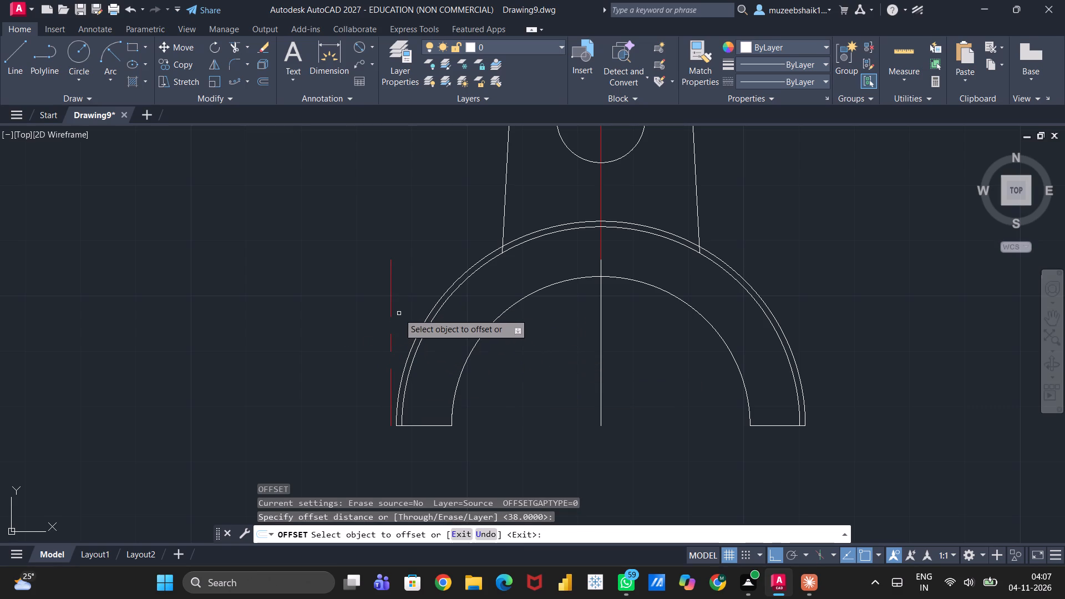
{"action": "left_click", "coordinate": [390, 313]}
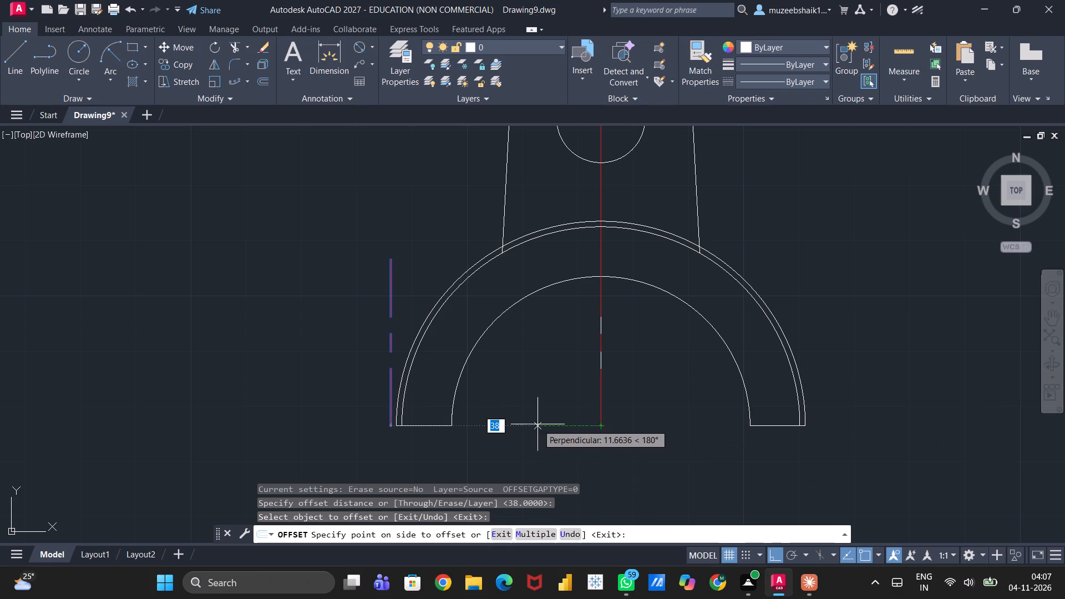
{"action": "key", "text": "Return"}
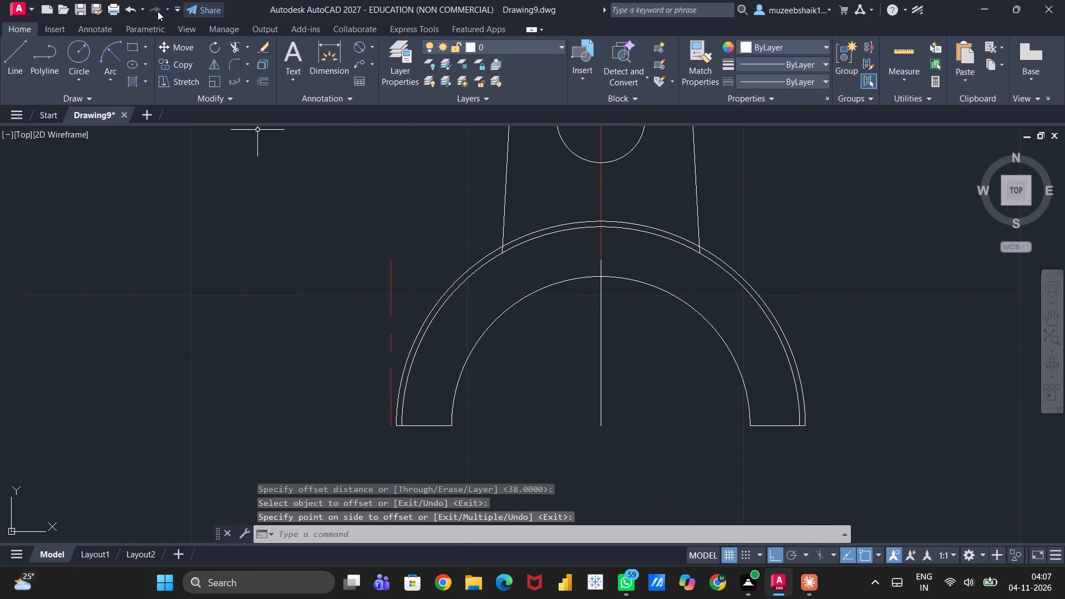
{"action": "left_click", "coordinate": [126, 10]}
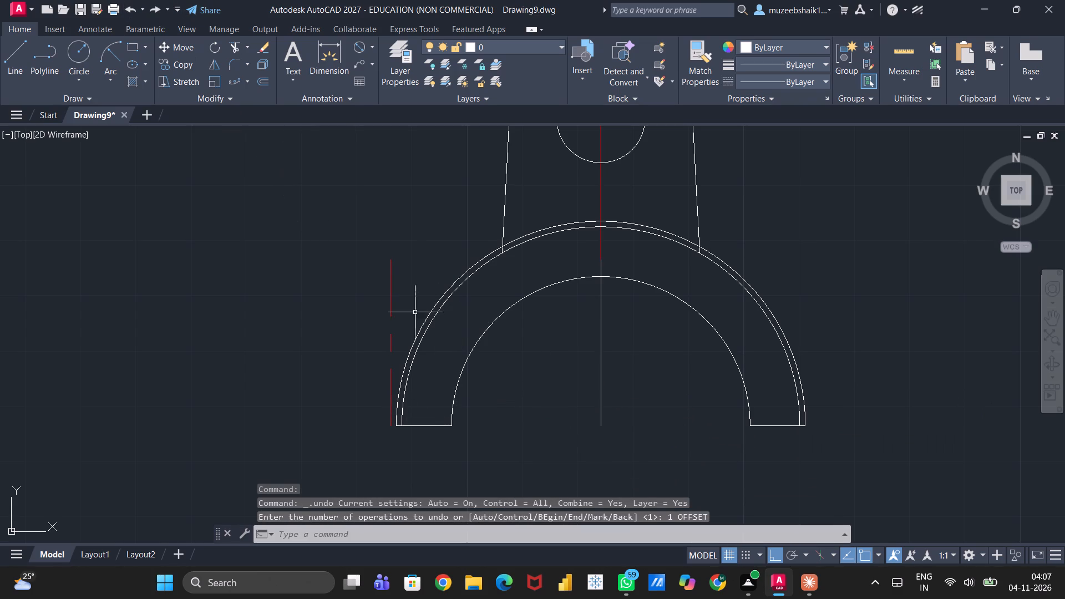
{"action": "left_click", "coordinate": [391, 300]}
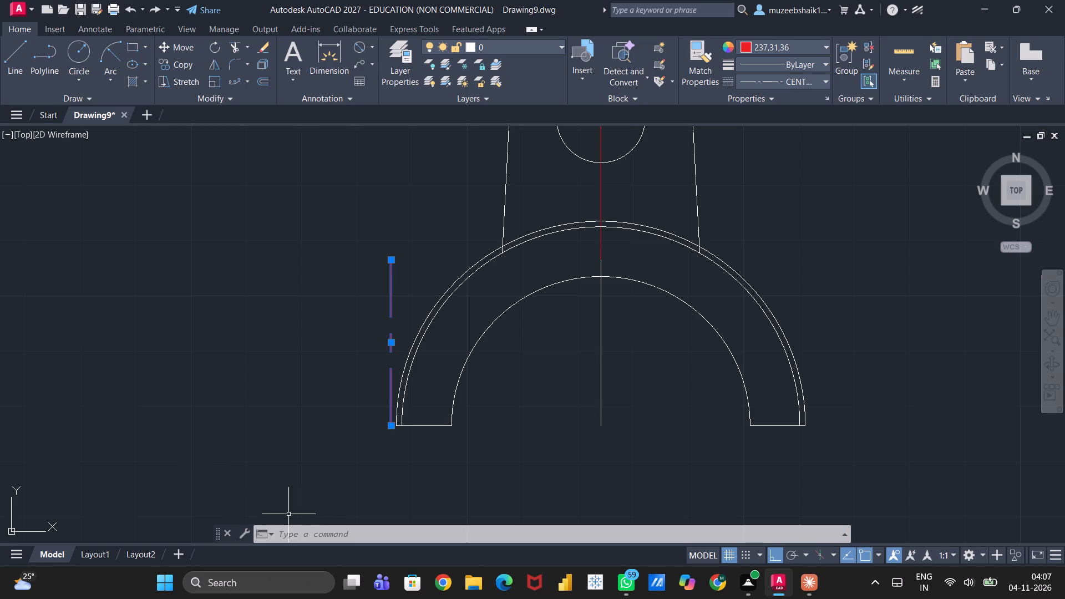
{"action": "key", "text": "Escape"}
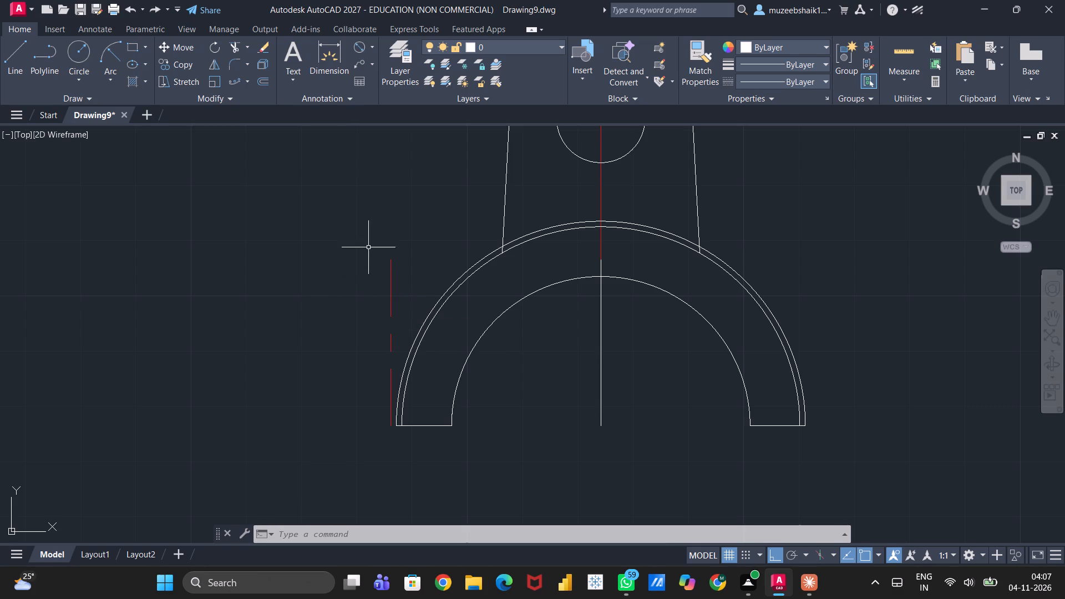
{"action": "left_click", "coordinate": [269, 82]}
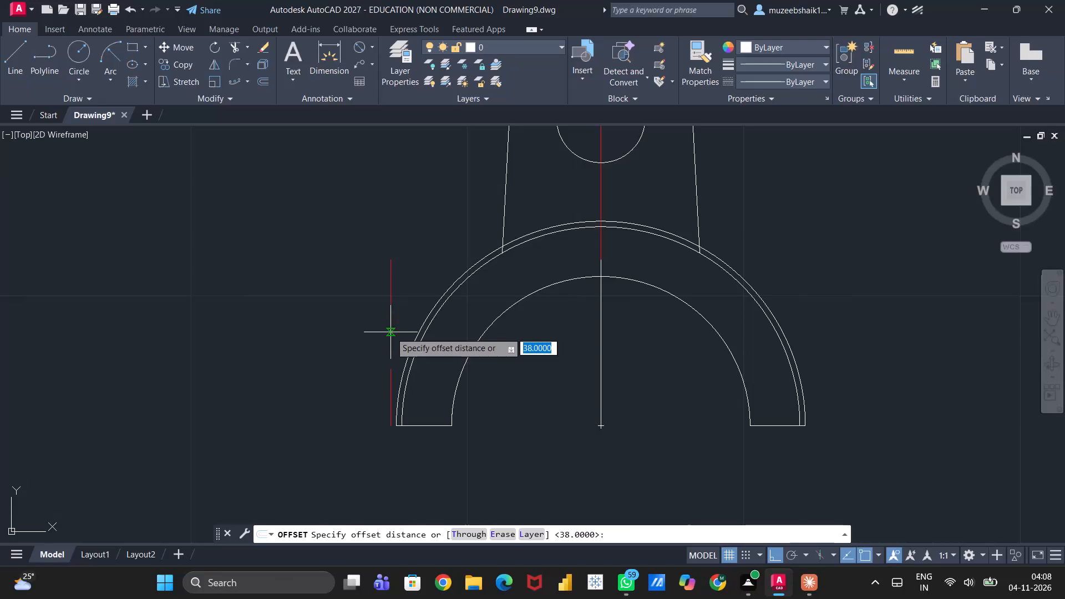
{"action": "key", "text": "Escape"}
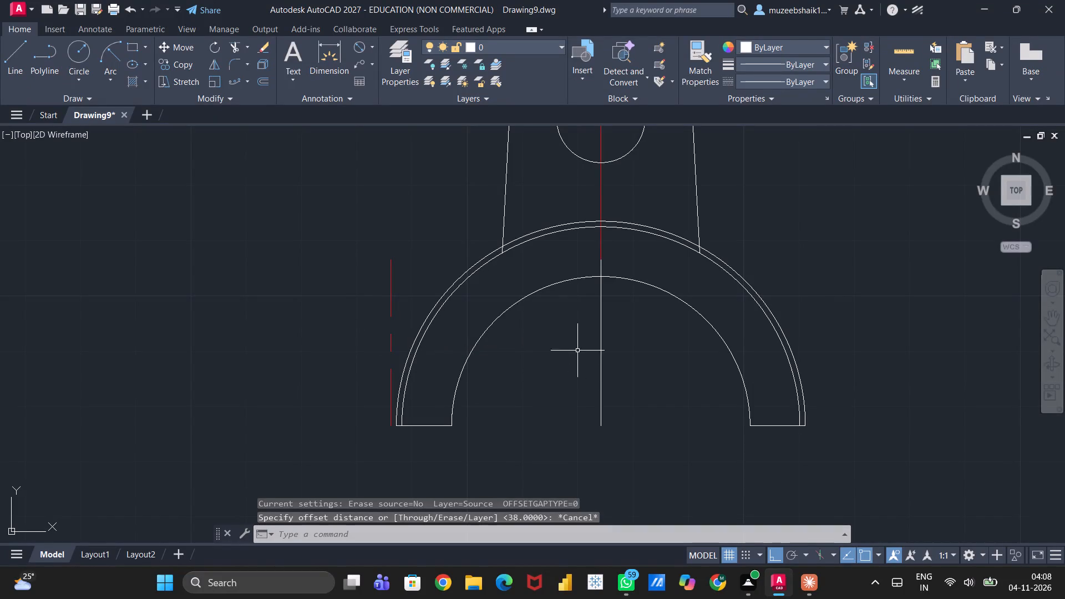
Offset the 30-long vertical line at the arcs' centre by 38 to the right, outside the outermost arc.
{"action": "left_click", "coordinate": [601, 354]}
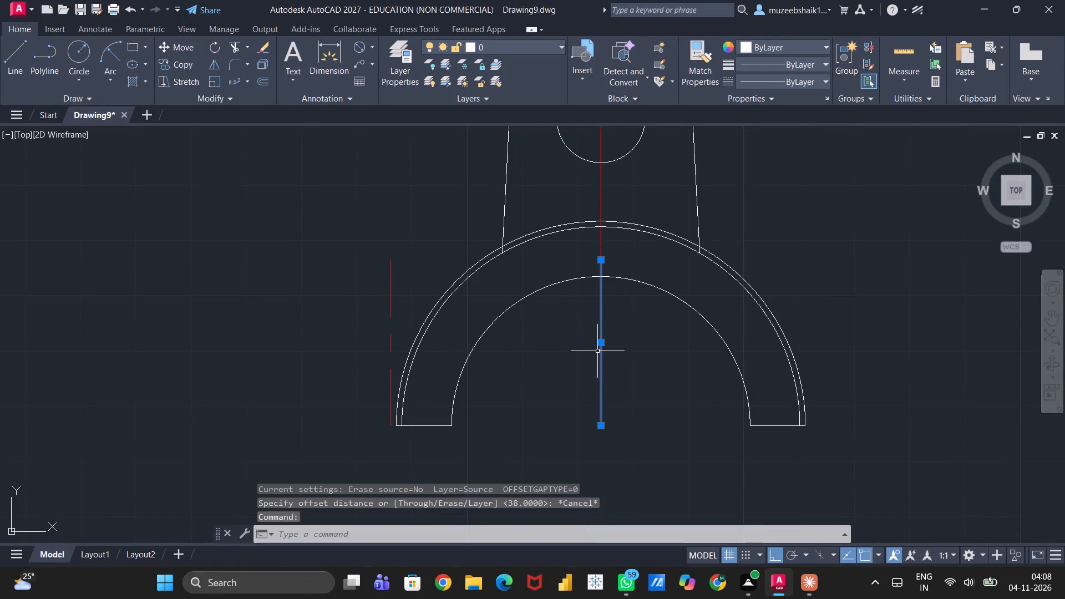
{"action": "key", "text": "o"}
{"action": "key", "text": "Return"}
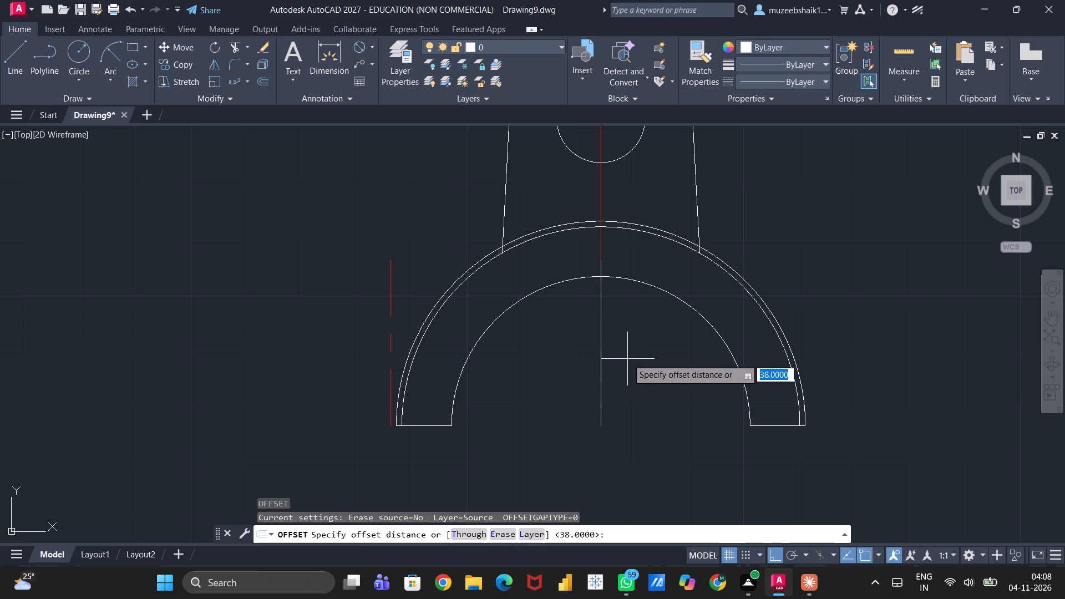
{"action": "key", "text": "Return"}
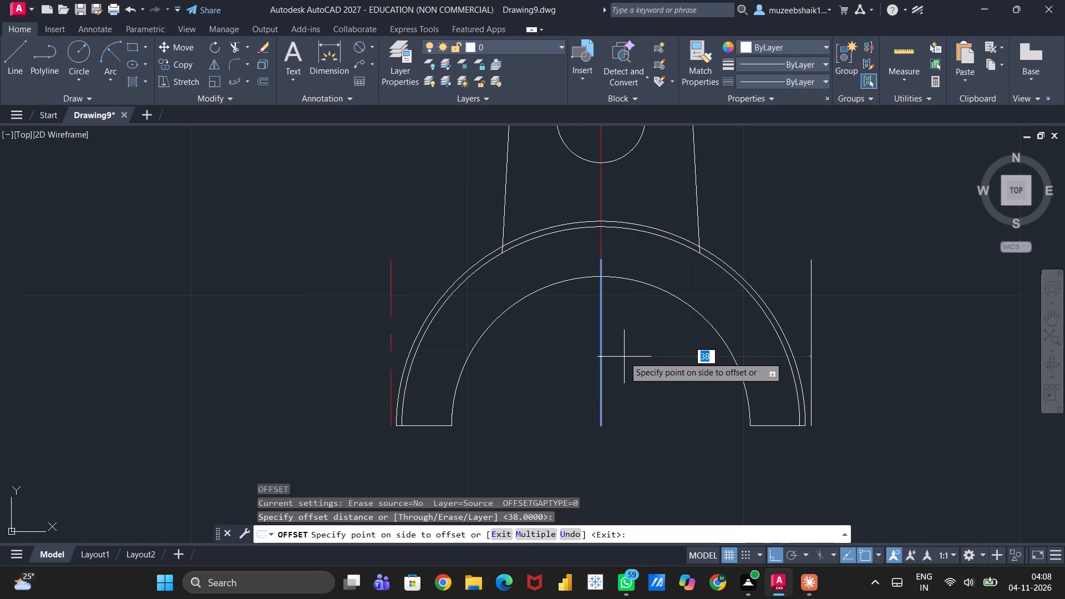
{"action": "left_click", "coordinate": [635, 357]}
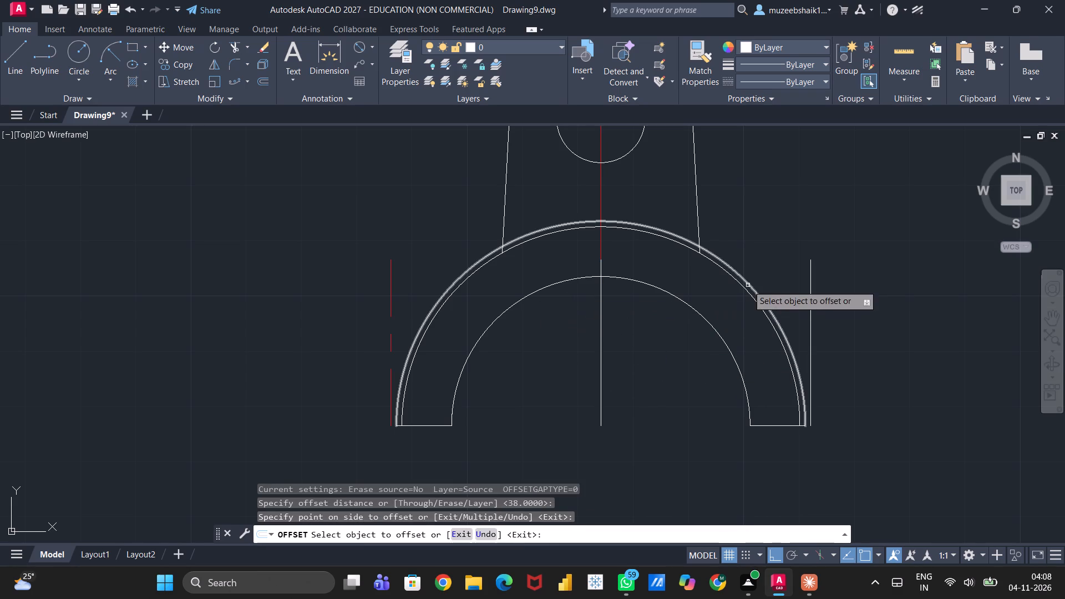
{"action": "key", "text": "Escape"}
{"action": "left_click", "coordinate": [812, 291]}
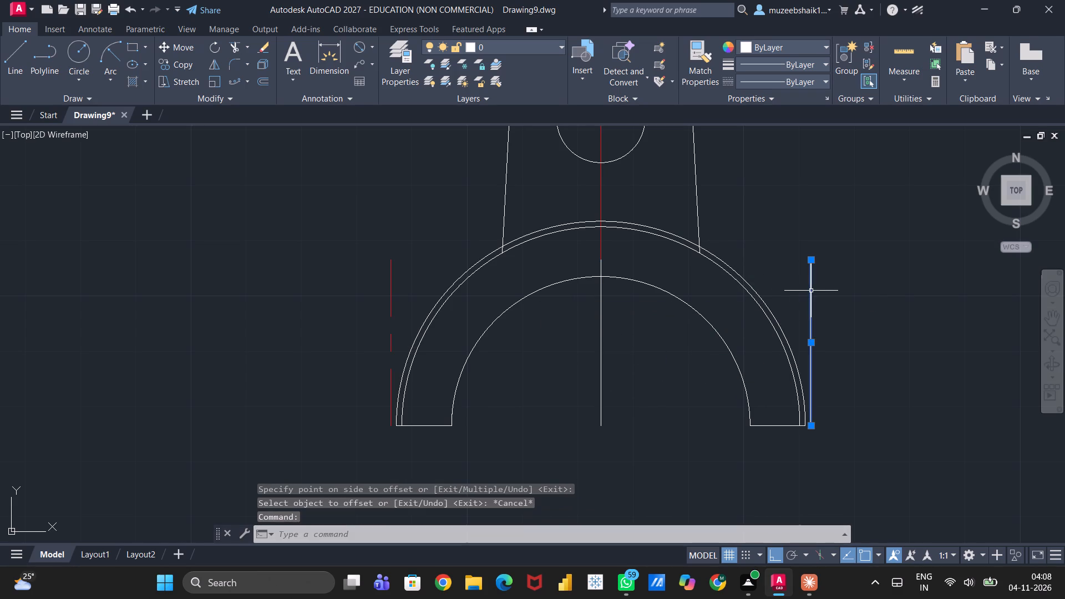
{"action": "key", "text": "Escape"}
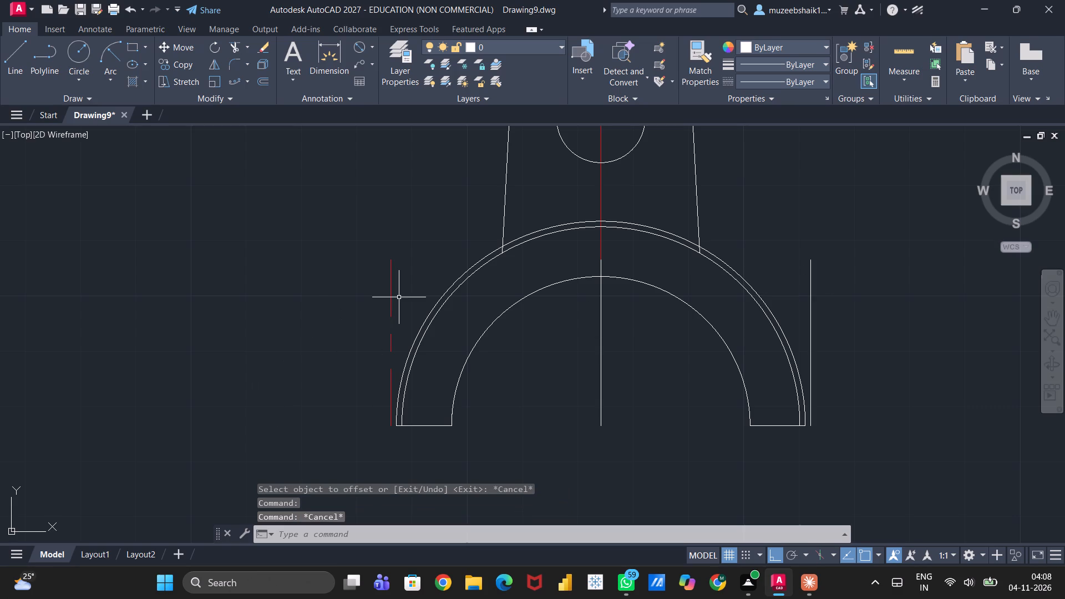
Match the properties of the red centreline left of the arcs onto the offset line right of the arcs.
{"action": "left_click", "coordinate": [389, 292]}
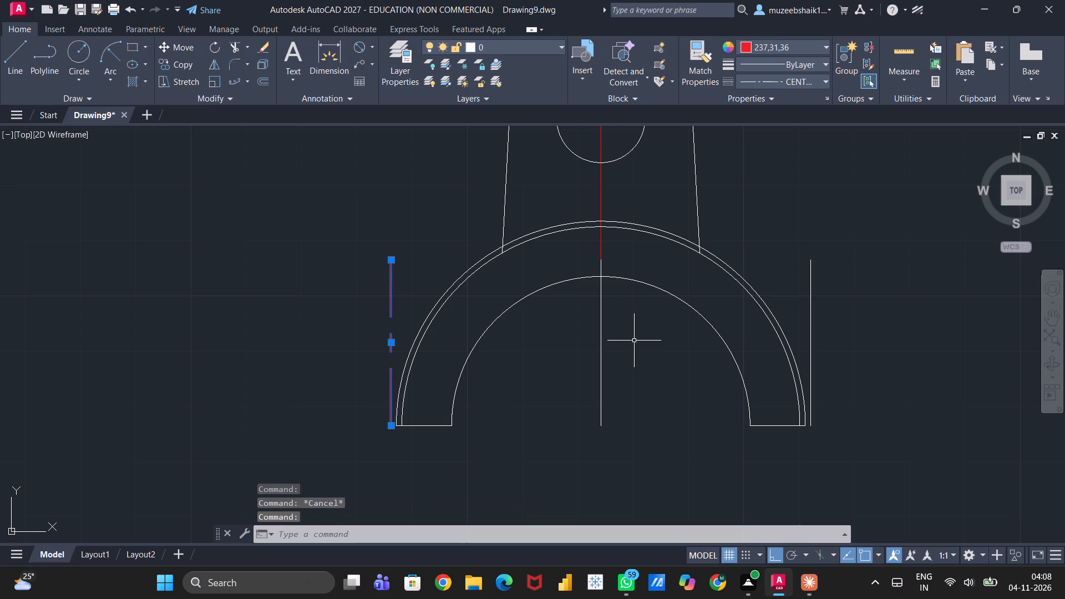
{"action": "key", "text": "m"}
{"action": "key", "text": "a"}
{"action": "key", "text": "Return"}
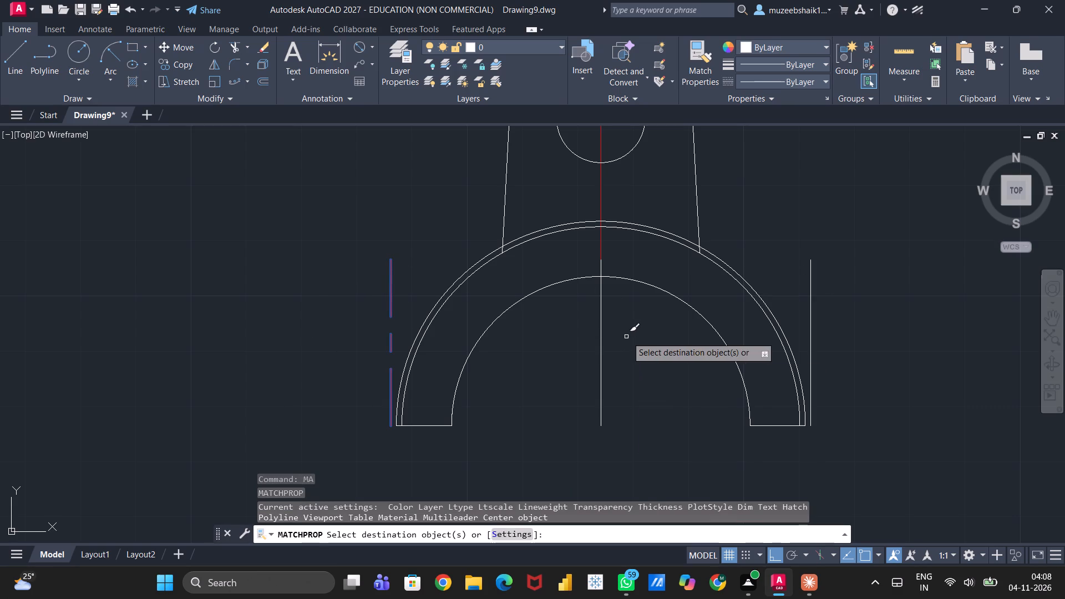
{"action": "left_click", "coordinate": [810, 294]}
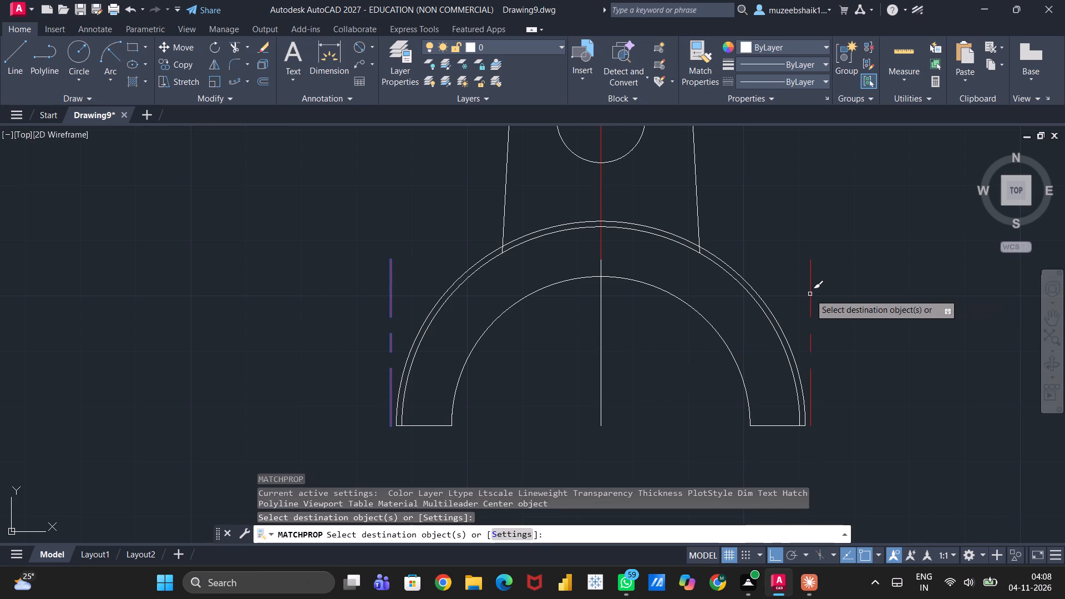
{"action": "key", "text": "Escape"}
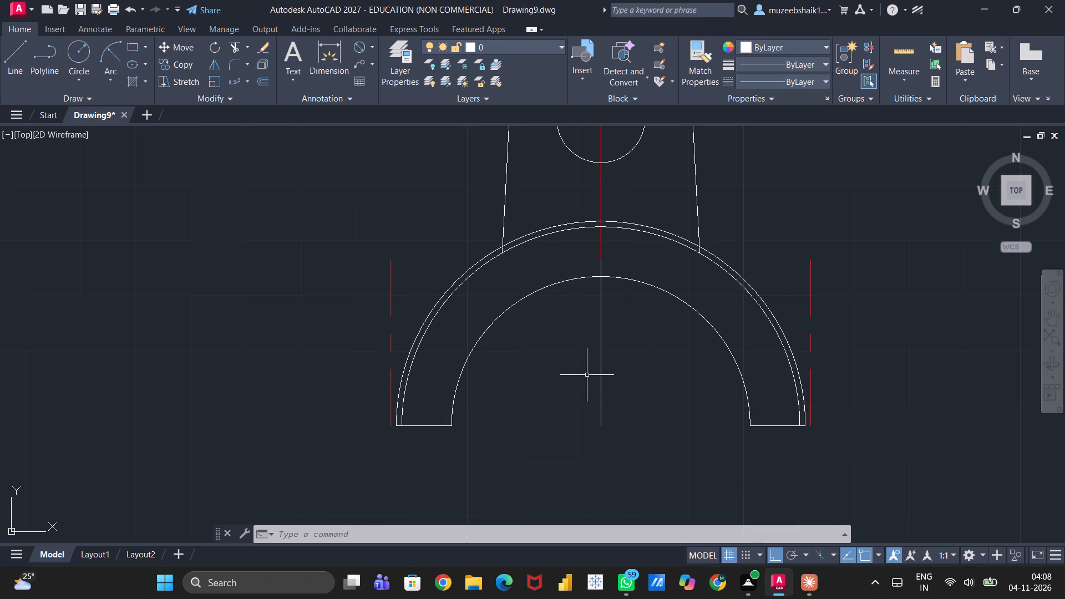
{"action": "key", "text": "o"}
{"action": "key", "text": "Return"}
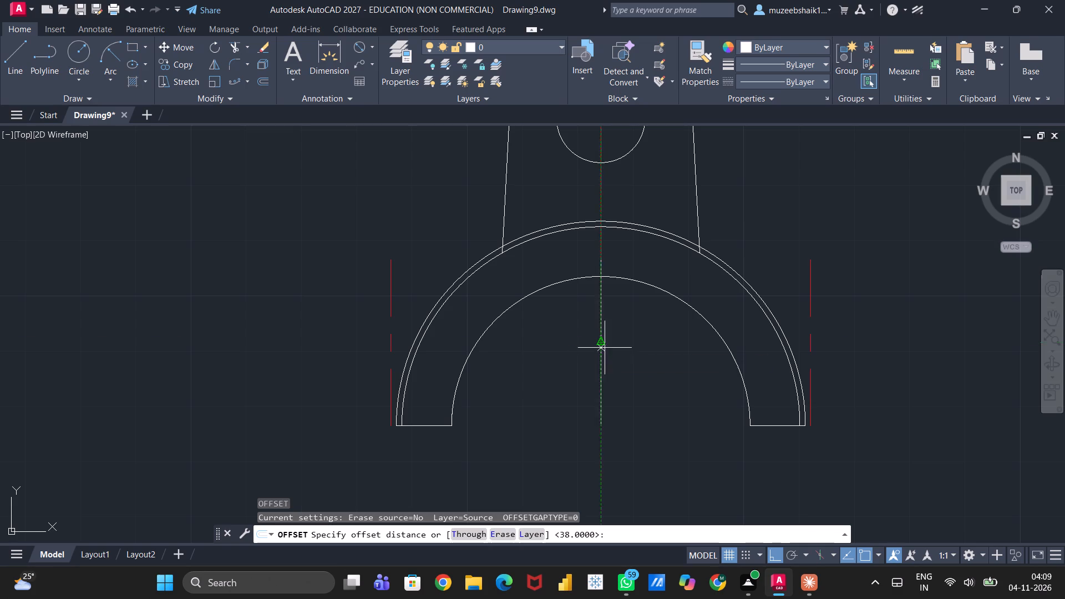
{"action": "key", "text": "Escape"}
Delete the white 30-long vertical line at the centre of the arcs.
{"action": "left_click", "coordinate": [602, 369]}
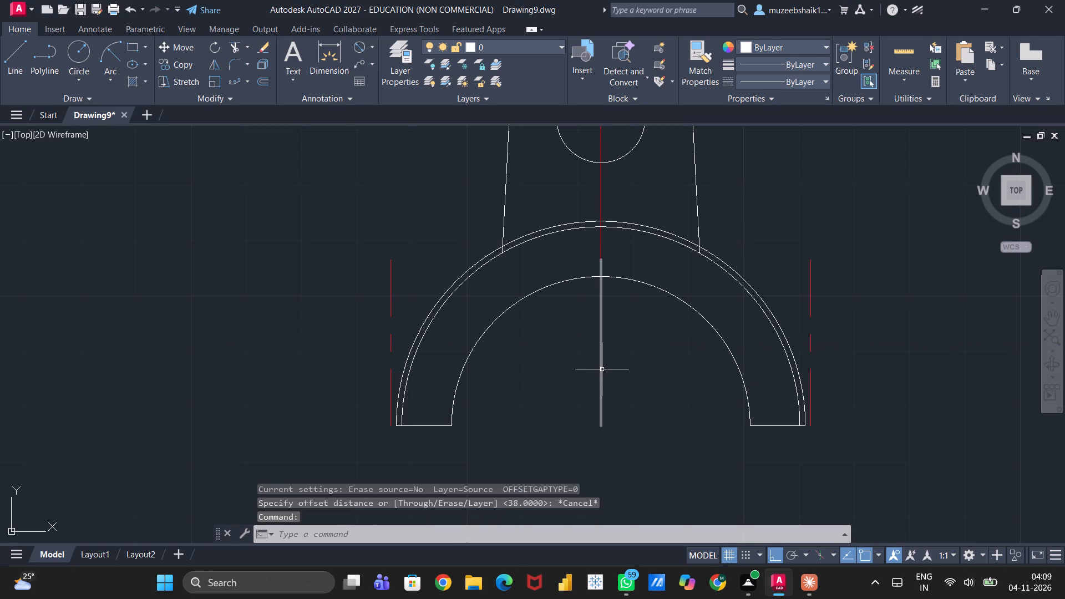
{"action": "key", "text": "Delete"}
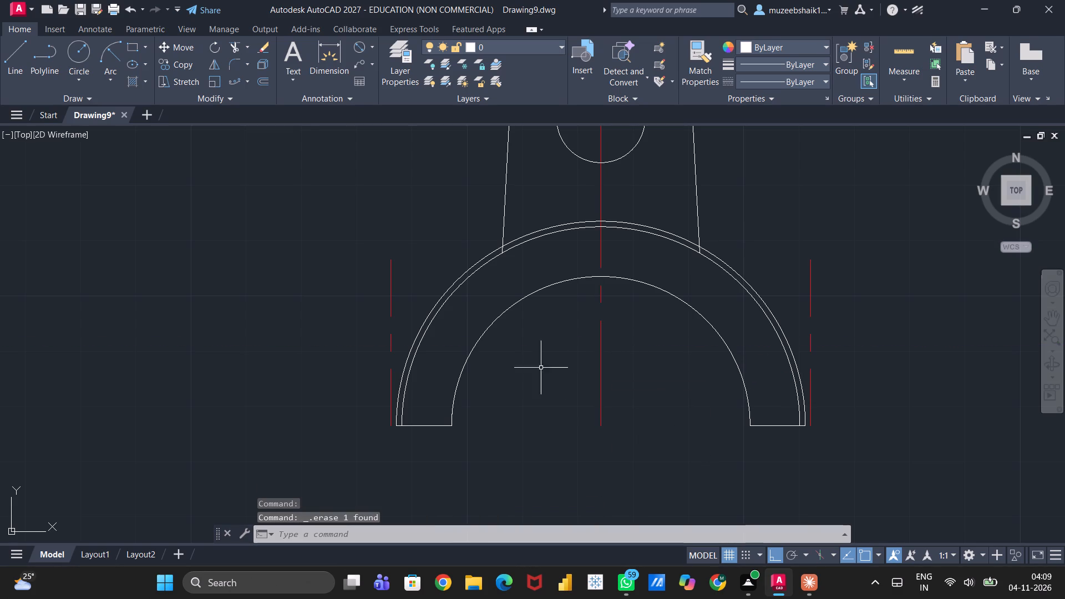
Draw a vertical line 27 long from the arcs' centre point up to the top of the innermost arc.
{"action": "left_click", "coordinate": [18, 55]}
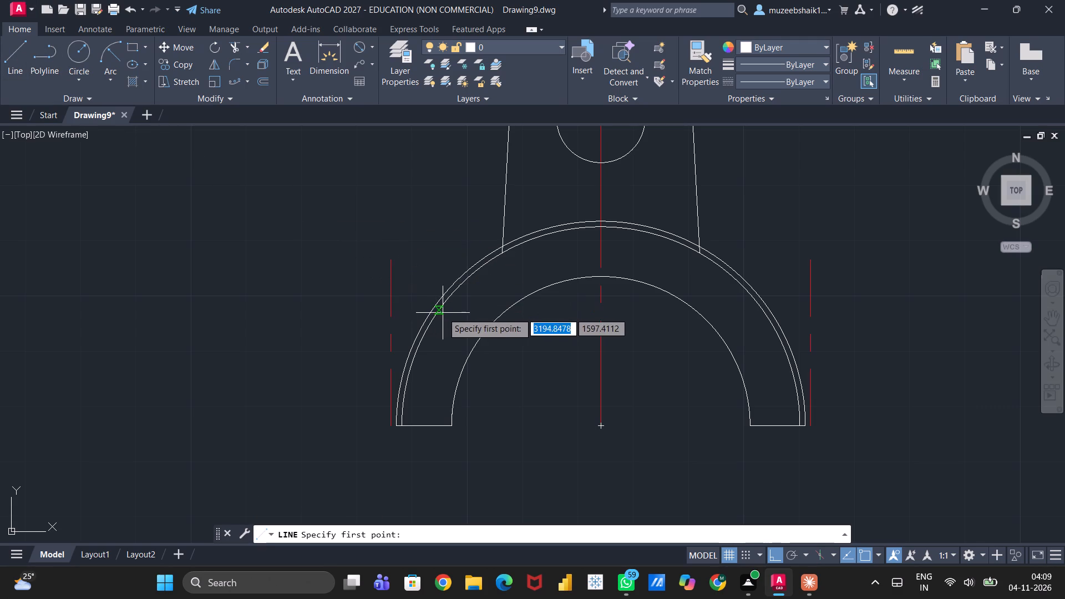
{"action": "left_click", "coordinate": [603, 430]}
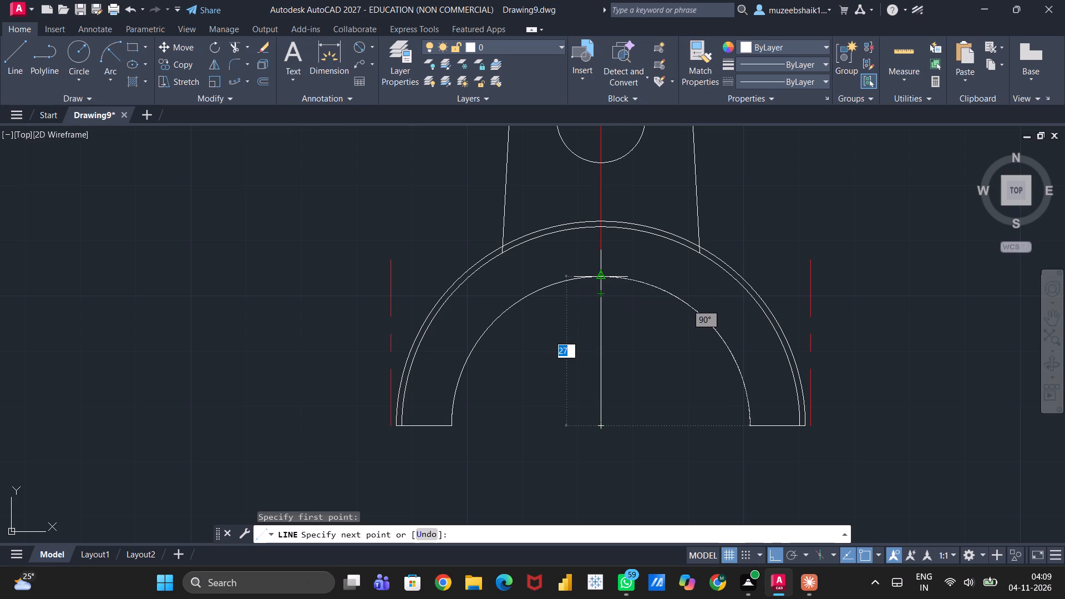
{"action": "double_click", "coordinate": [602, 277]}
{"action": "key", "text": "Escape"}
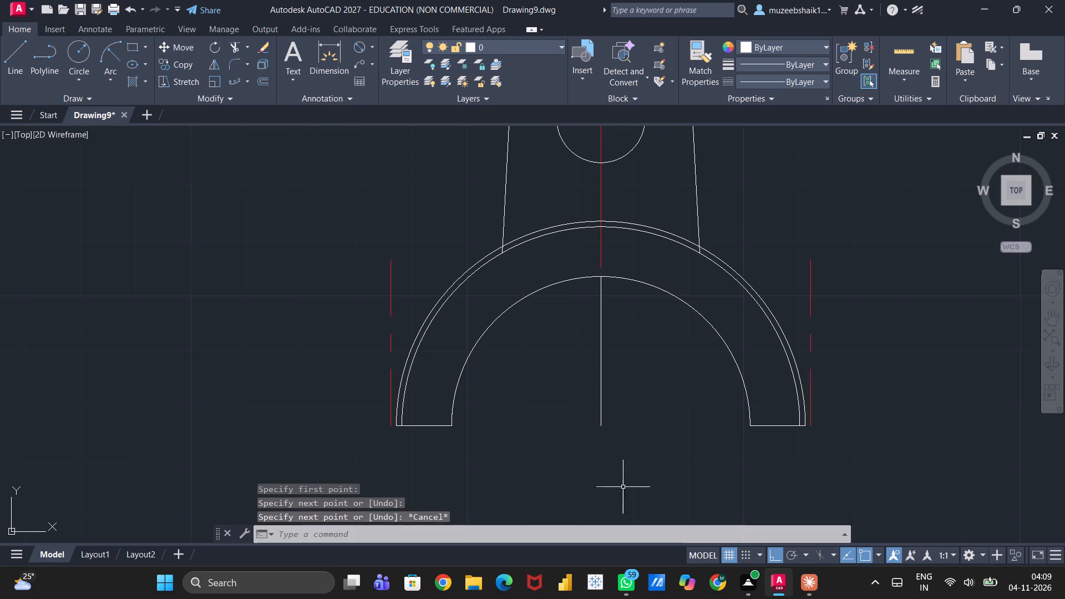
Offset the 27-long central vertical line by 47 to both the left and the right, beyond the red centrelines.
{"action": "key", "text": "o"}
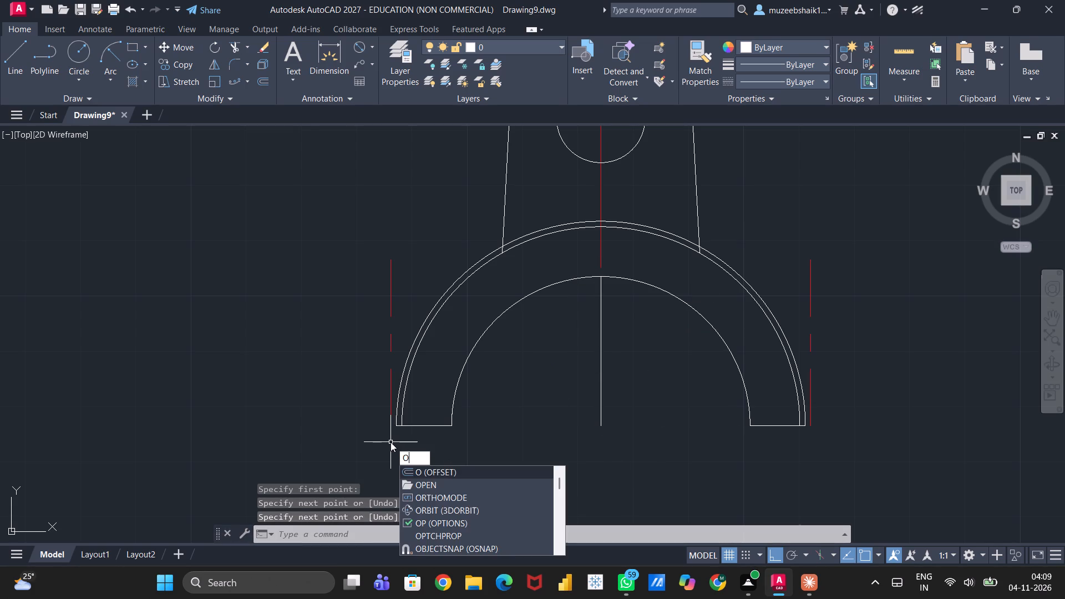
{"action": "key", "text": "Return"}
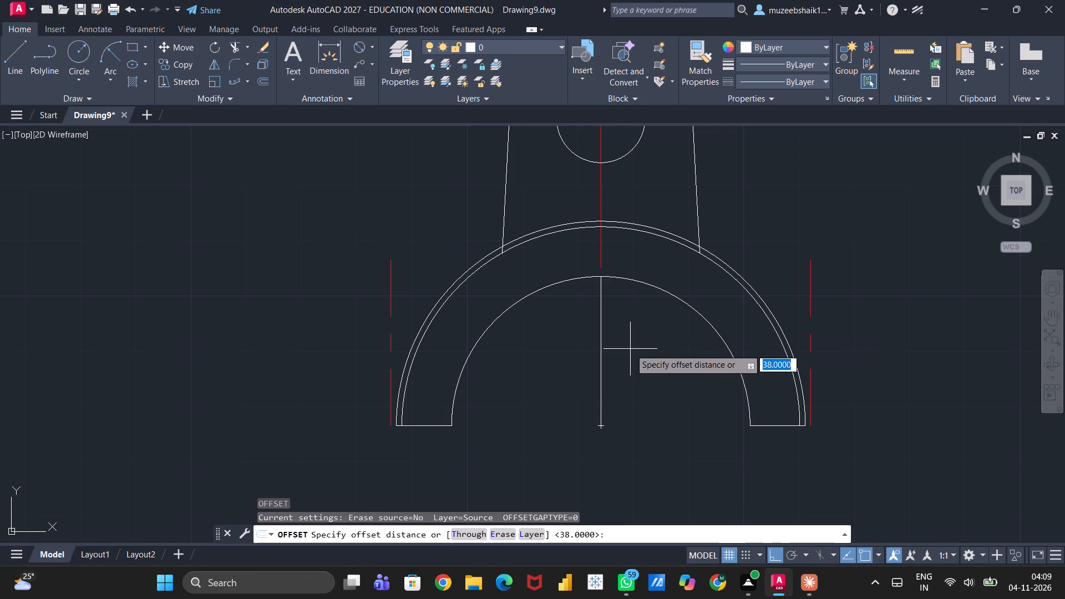
{"action": "type", "text": "47"}
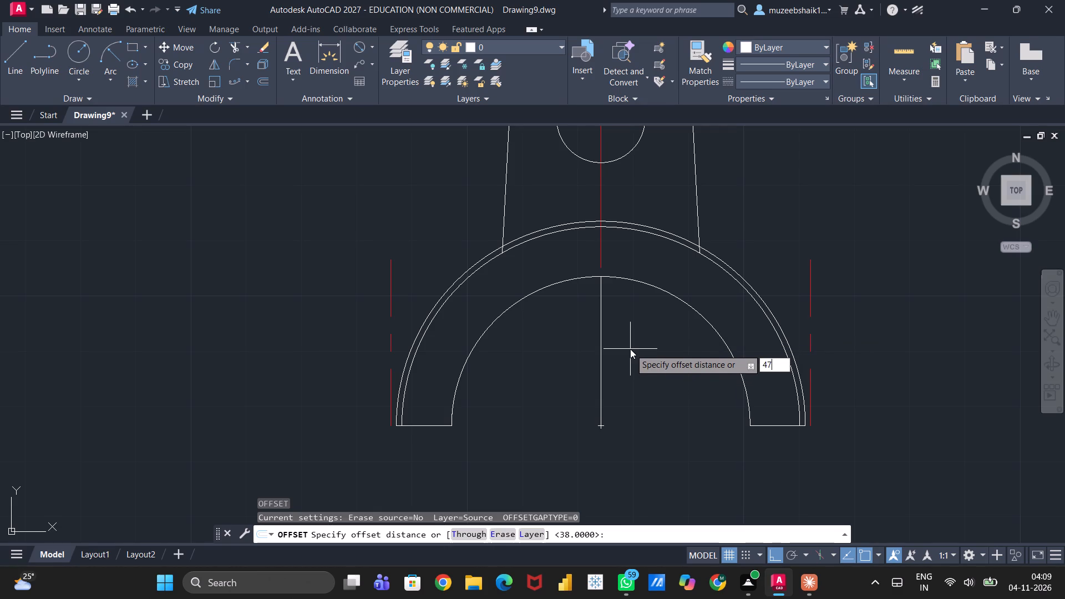
{"action": "key", "text": "Return"}
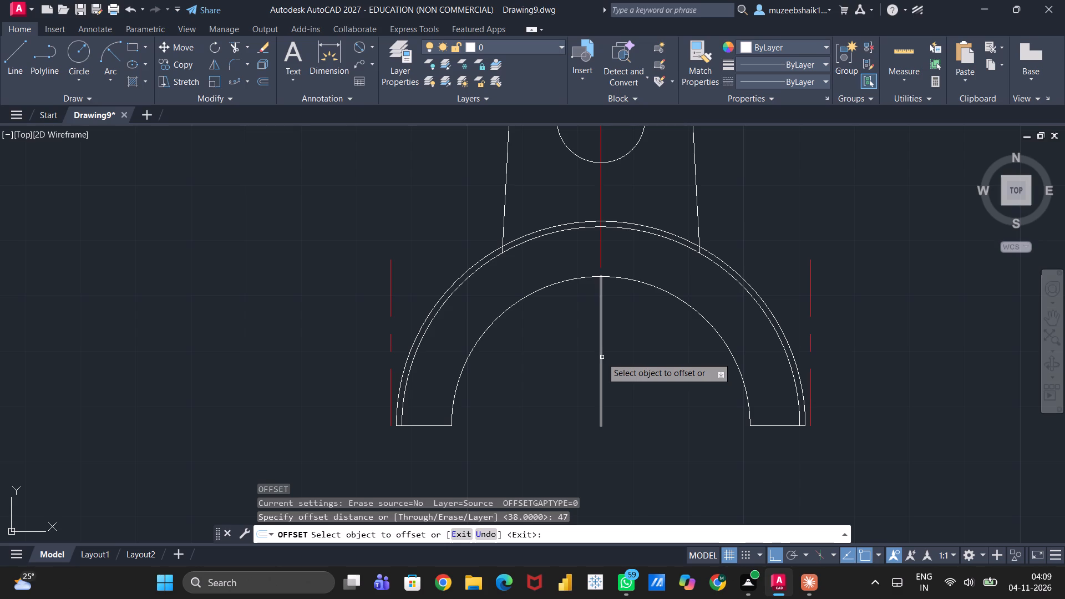
{"action": "left_click", "coordinate": [602, 357]}
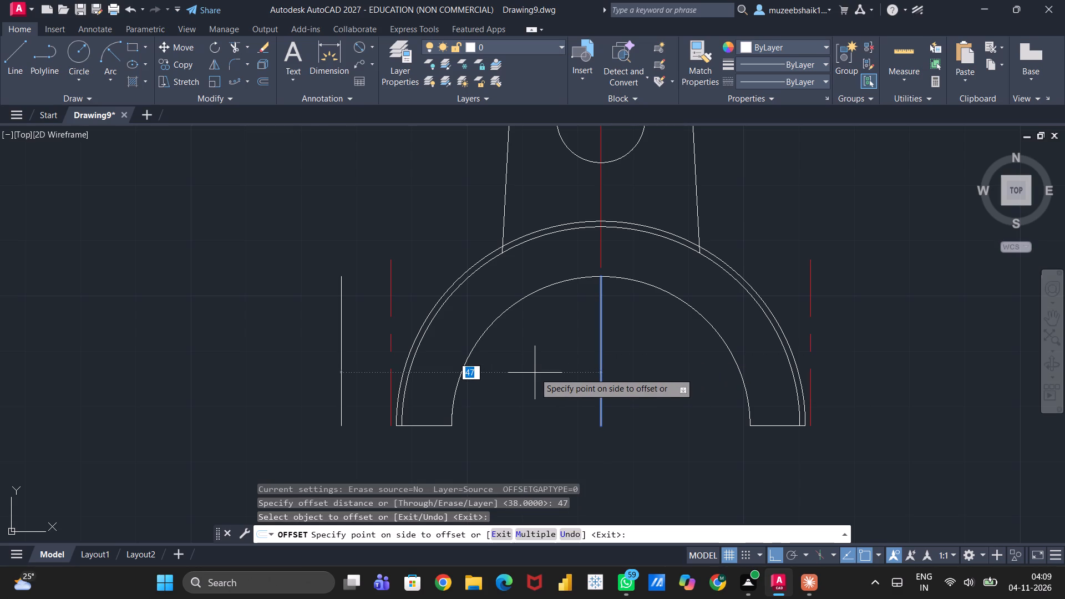
{"action": "left_click", "coordinate": [535, 373]}
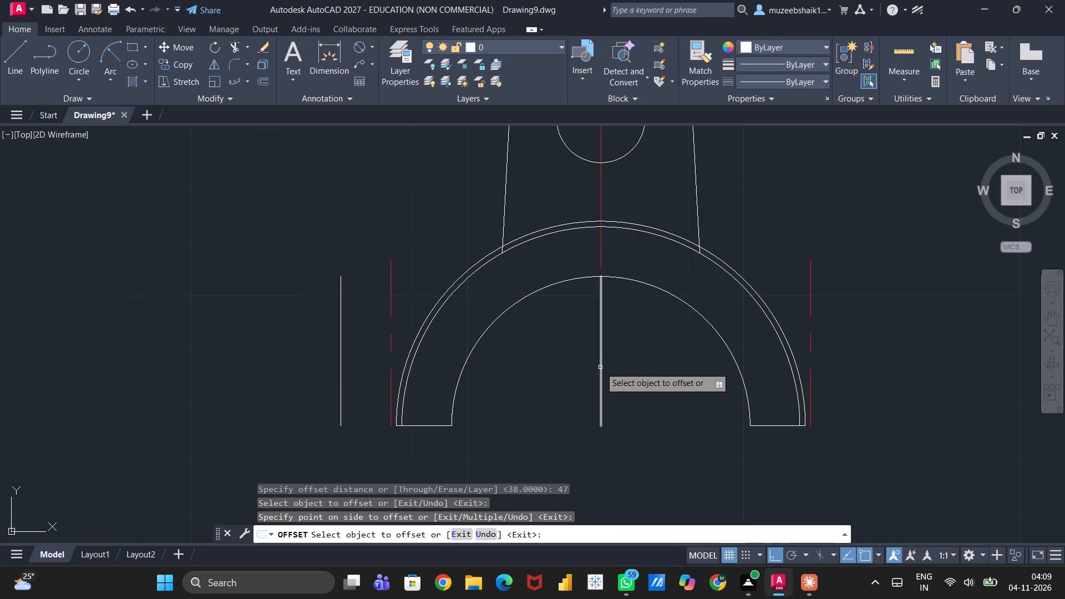
{"action": "left_click", "coordinate": [600, 367]}
{"action": "left_click", "coordinate": [661, 372]}
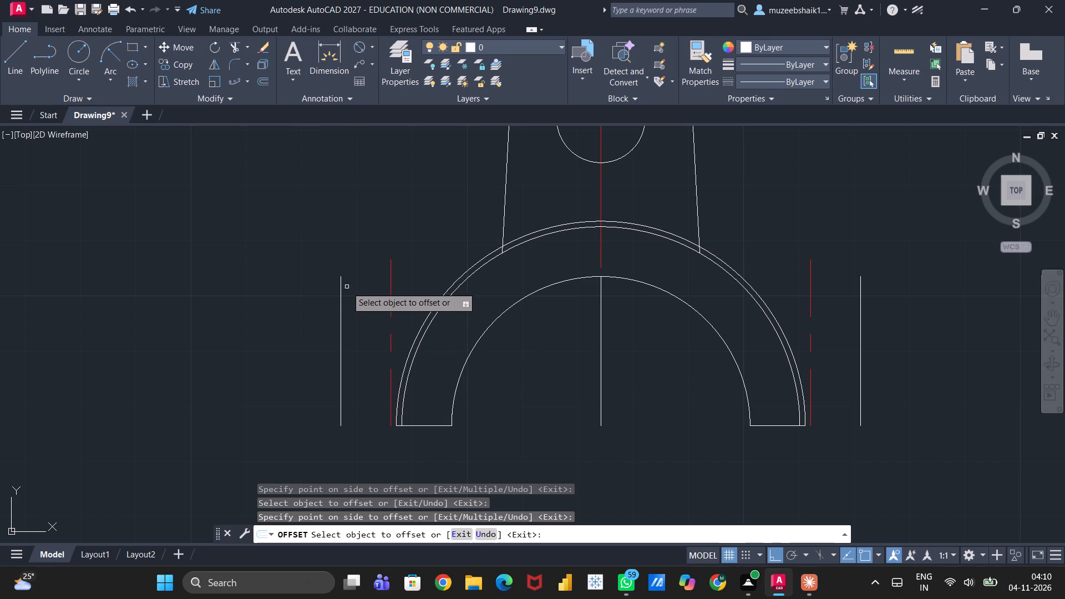
{"action": "key", "text": "Escape"}
Draw a horizontal line joining the upper ends of the two outer vertical lines offset by 47.
{"action": "left_click", "coordinate": [9, 65]}
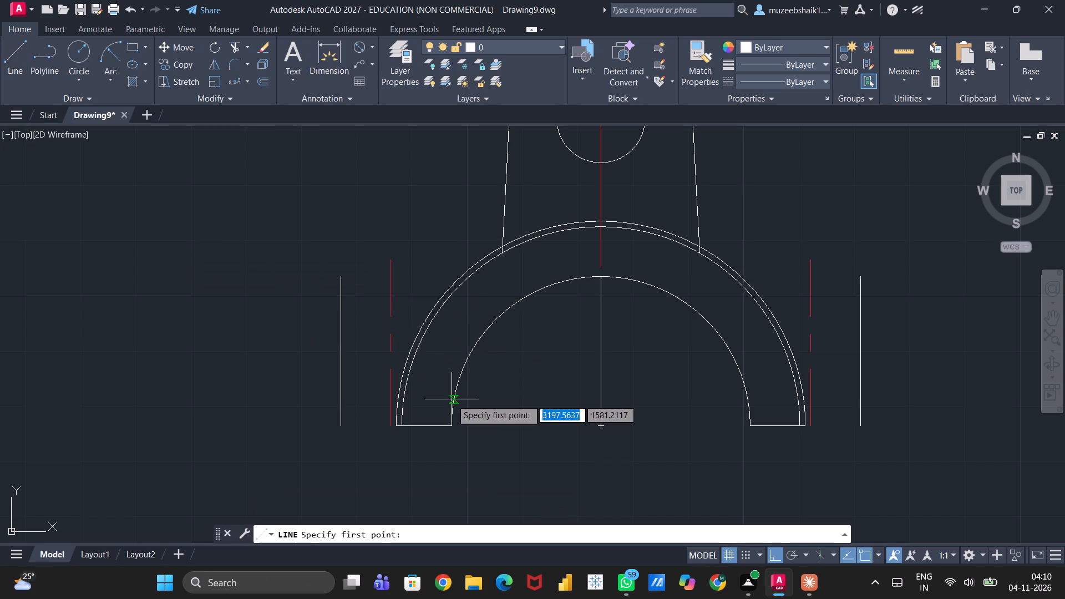
{"action": "left_click", "coordinate": [341, 281]}
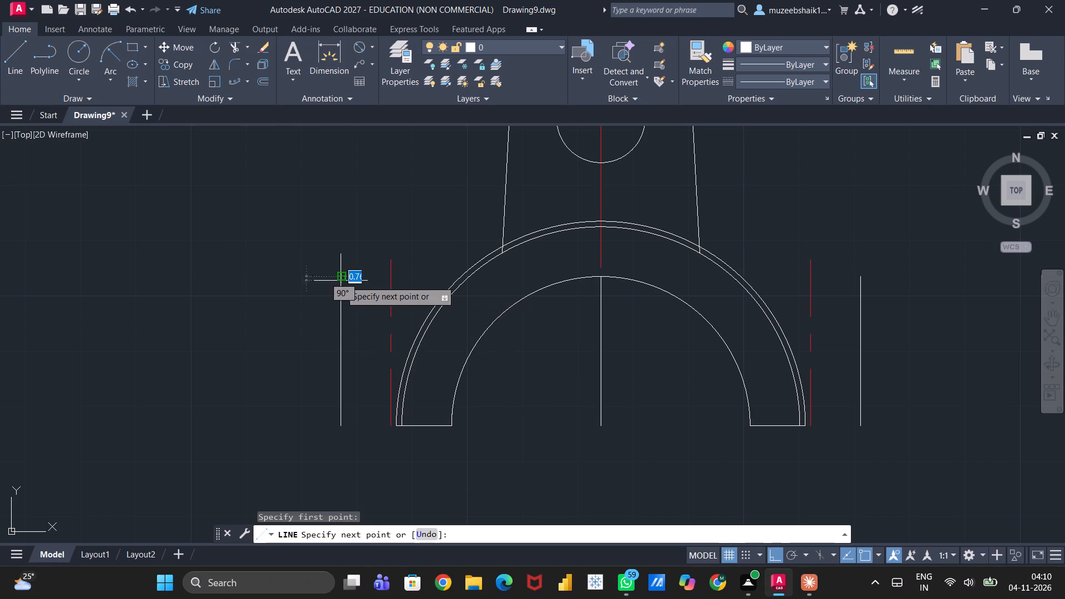
{"action": "left_click", "coordinate": [860, 276]}
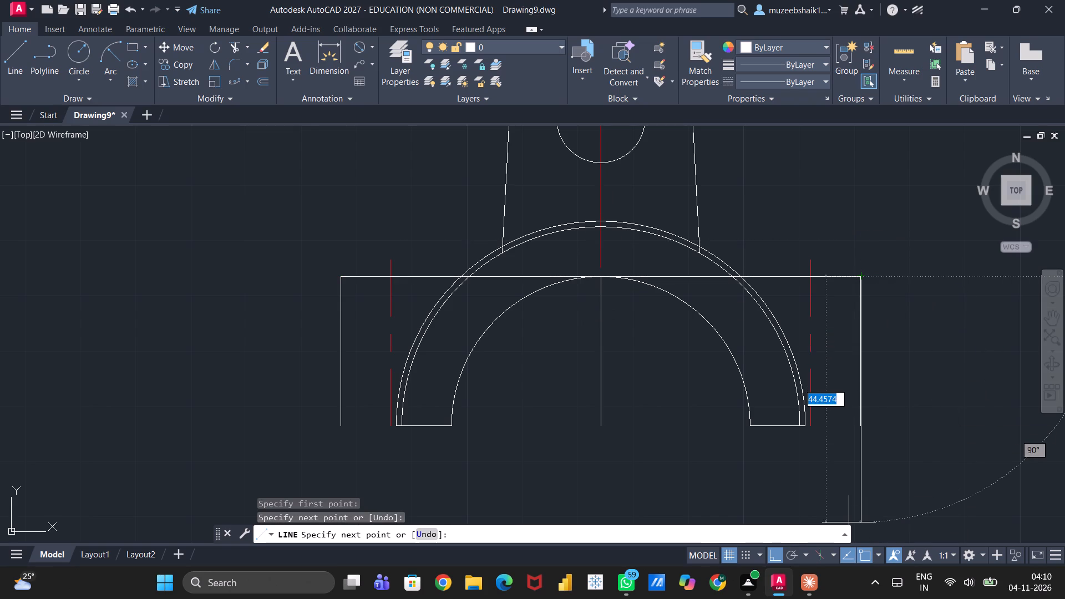
{"action": "key", "text": "Escape"}
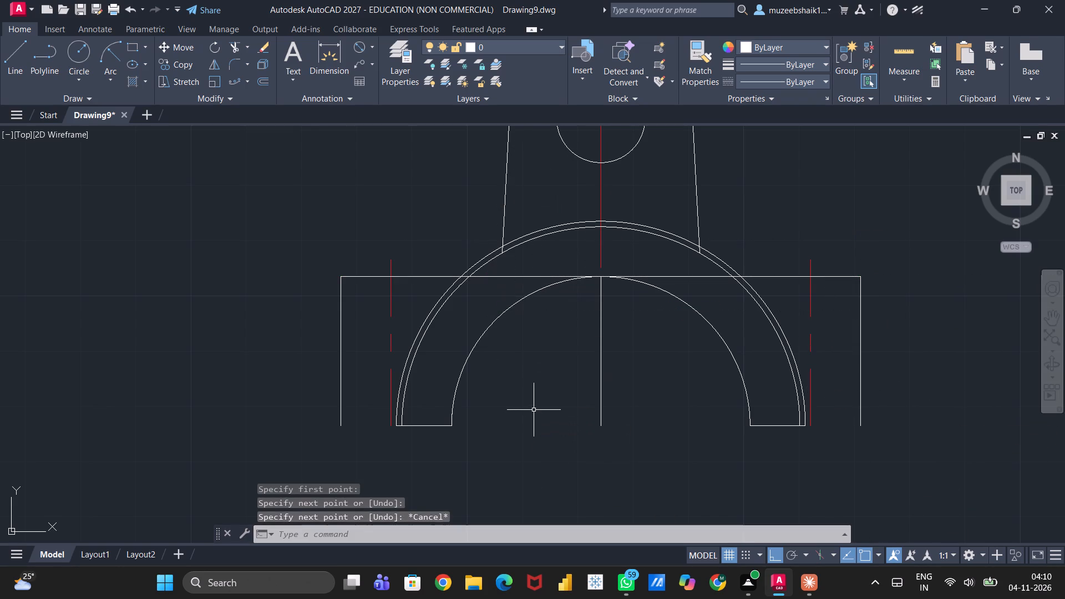
Draw a horizontal line joining the lower ends of the two outer vertical lines.
{"action": "scroll", "coordinate": [534, 410], "scroll_direction": "down", "scroll_amount": 2}
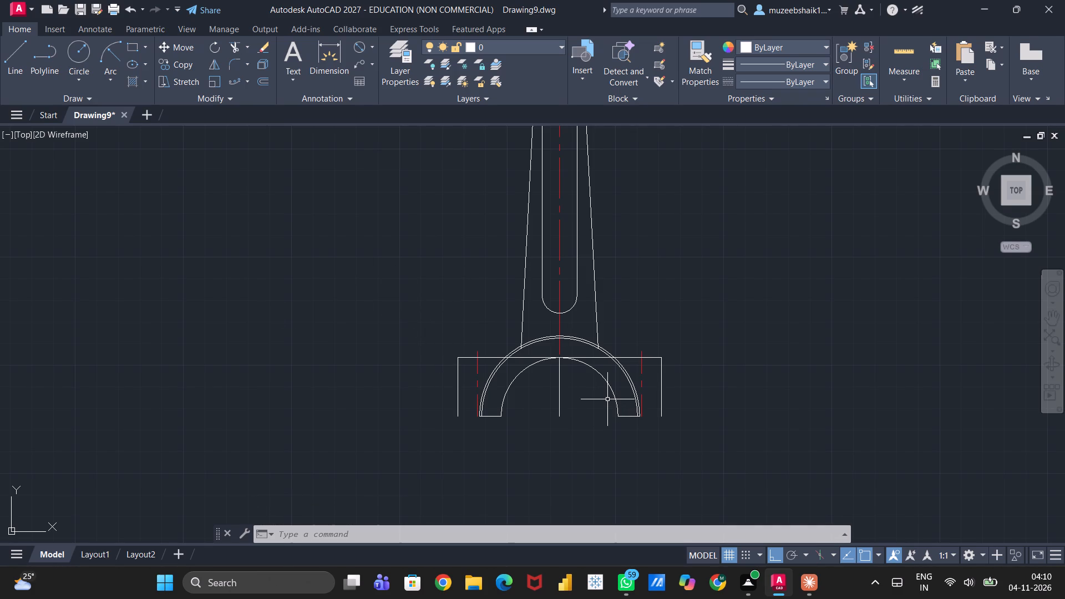
{"action": "key", "text": "l"}
{"action": "key", "text": "Return"}
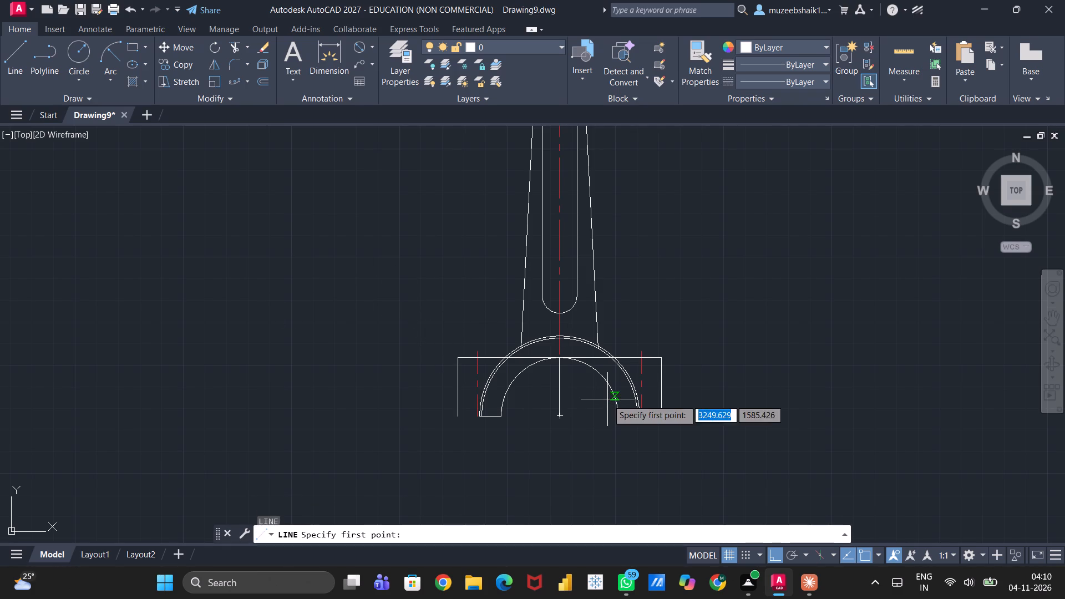
{"action": "left_click", "coordinate": [455, 416]}
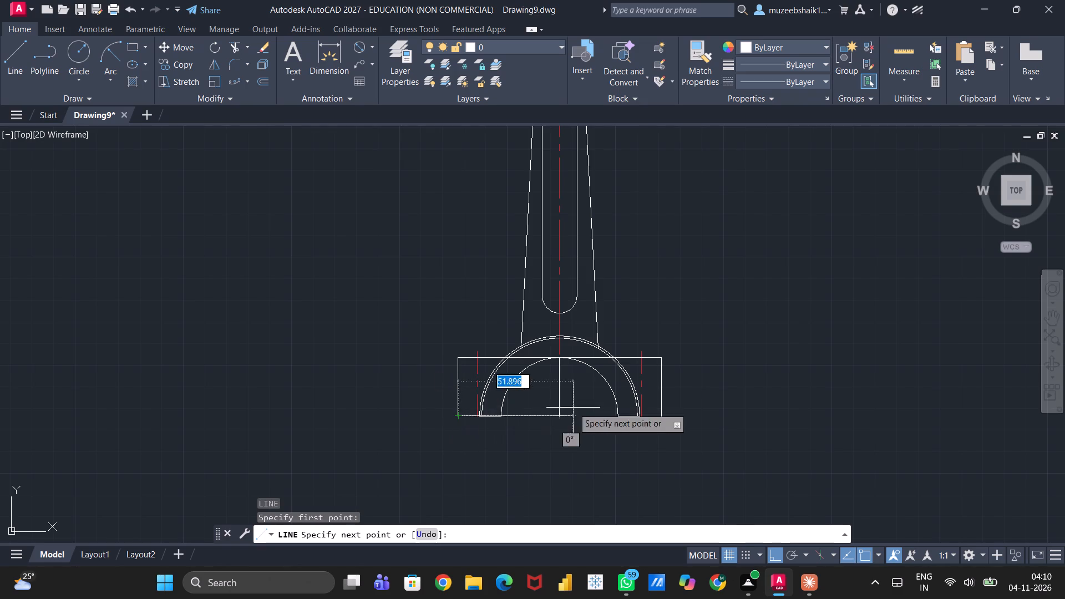
{"action": "left_click", "coordinate": [663, 412]}
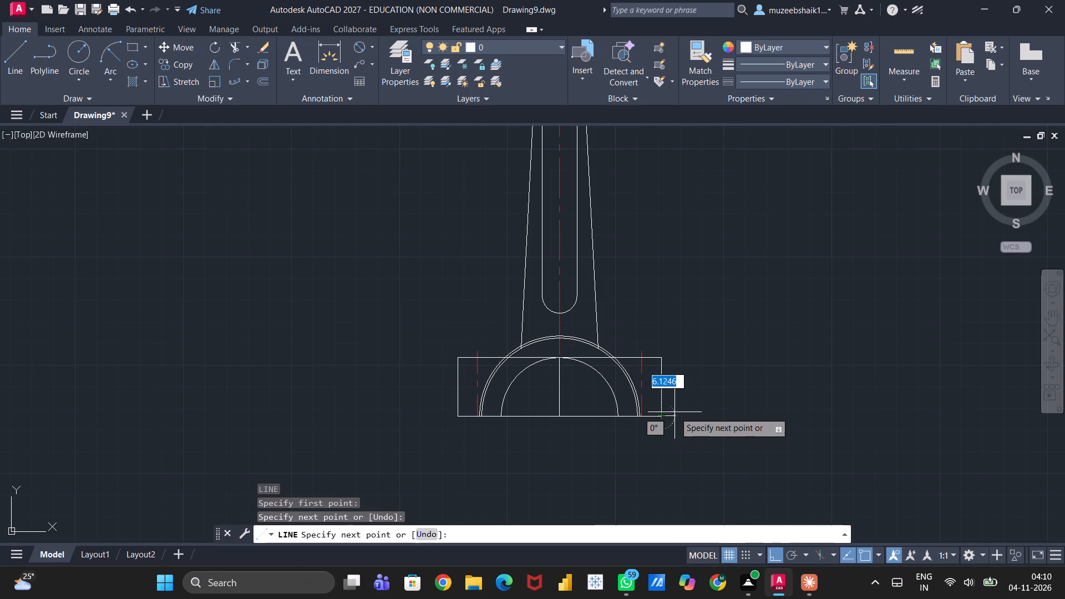
{"action": "key", "text": "Escape"}
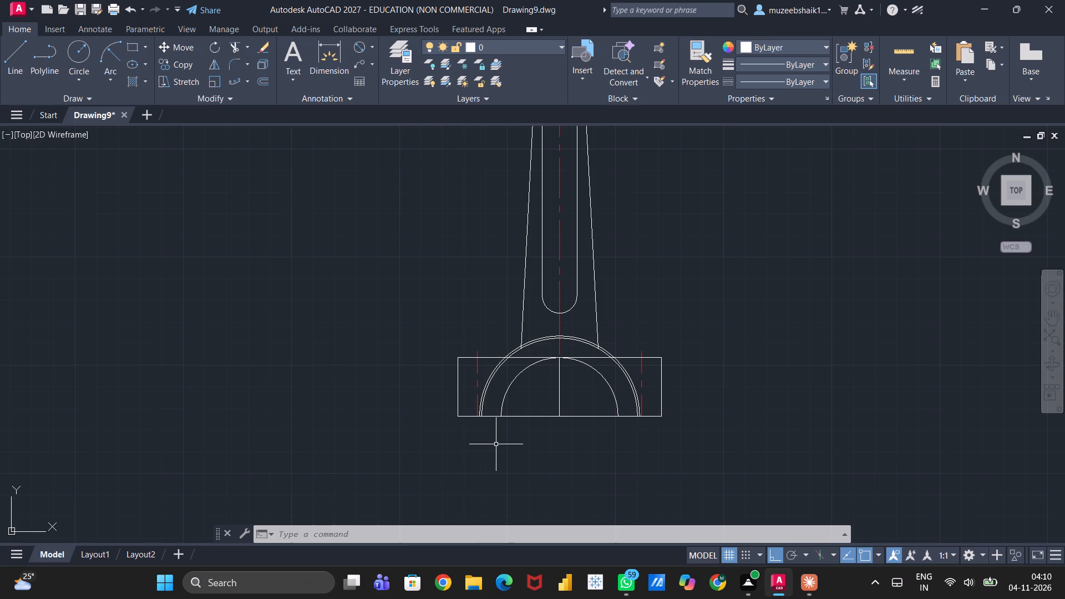
Trim the upper horizontal line inside the two closely spaced outer arcs and the lower horizontal line across the innermost arc's opening.
{"action": "key", "text": "f"}
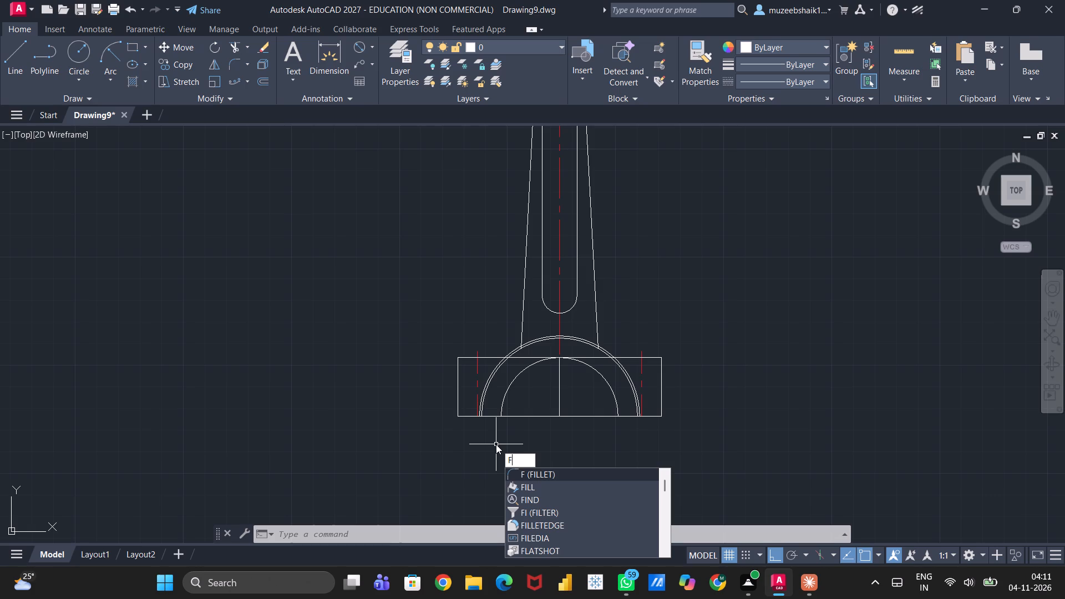
{"action": "key", "text": "Escape"}
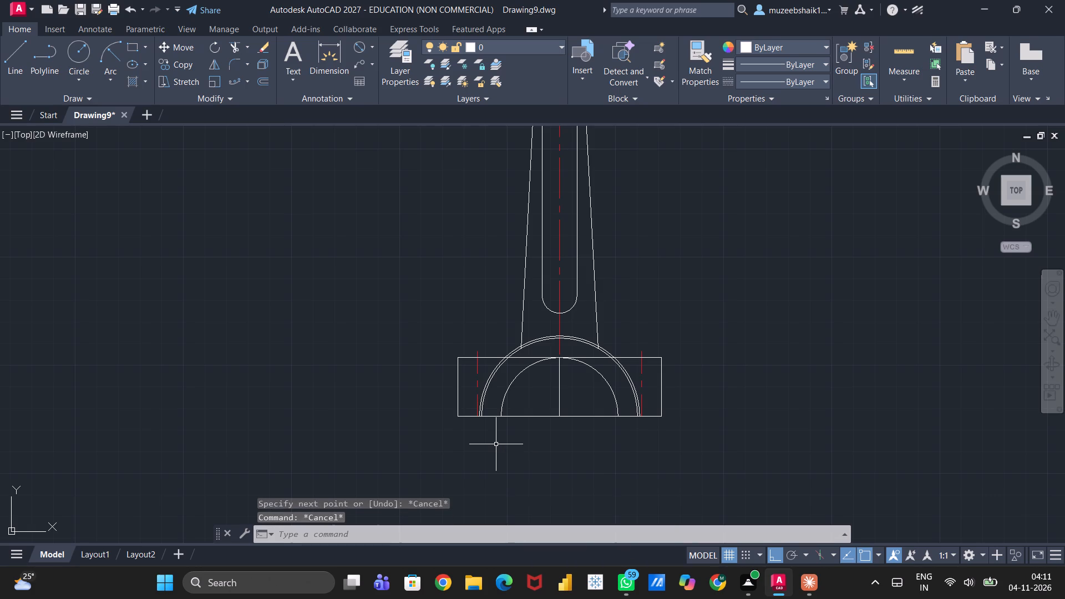
{"action": "type", "text": "tr"}
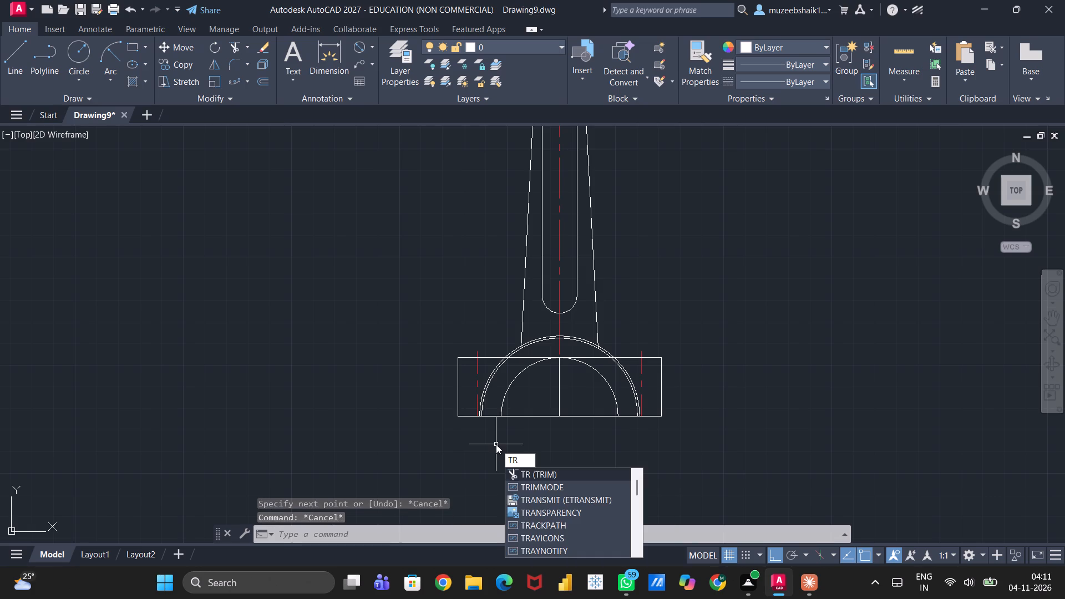
{"action": "key", "text": "Return"}
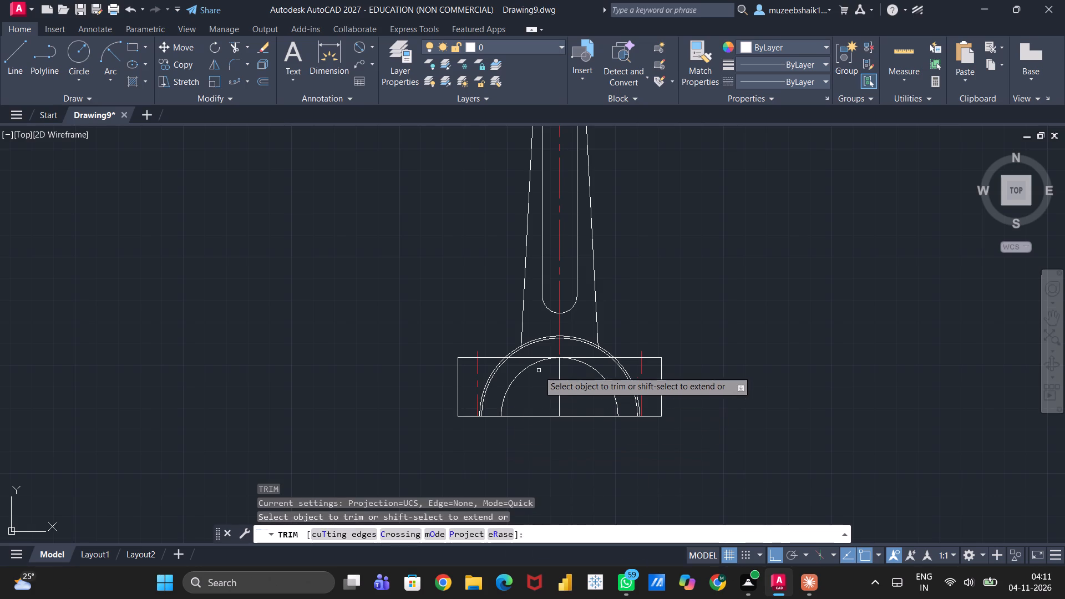
{"action": "left_click", "coordinate": [536, 358]}
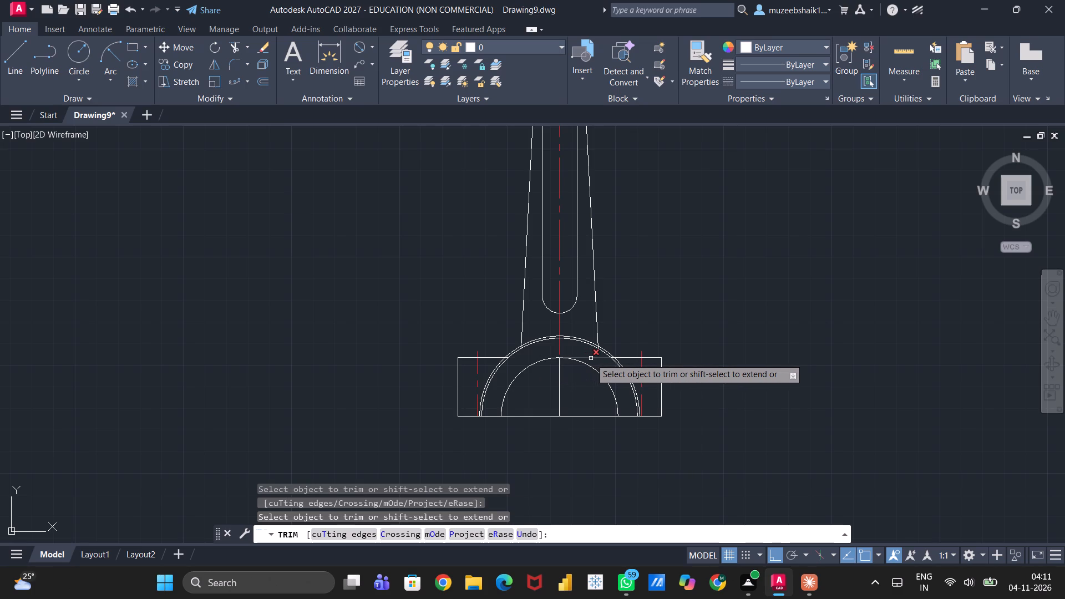
{"action": "left_click", "coordinate": [591, 358]}
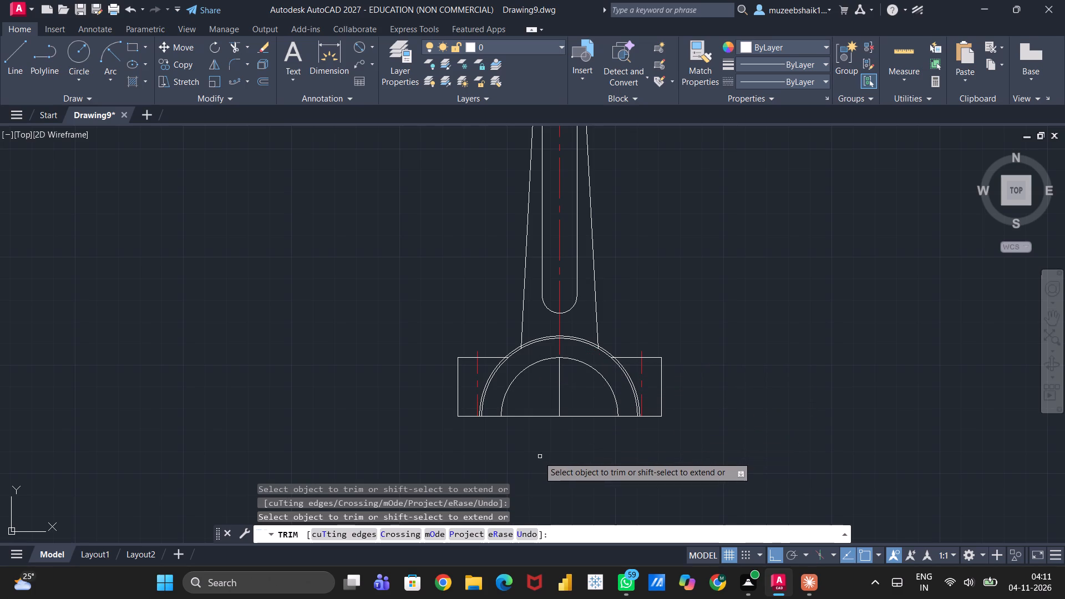
{"action": "scroll", "coordinate": [507, 452], "scroll_direction": "up", "scroll_amount": 2}
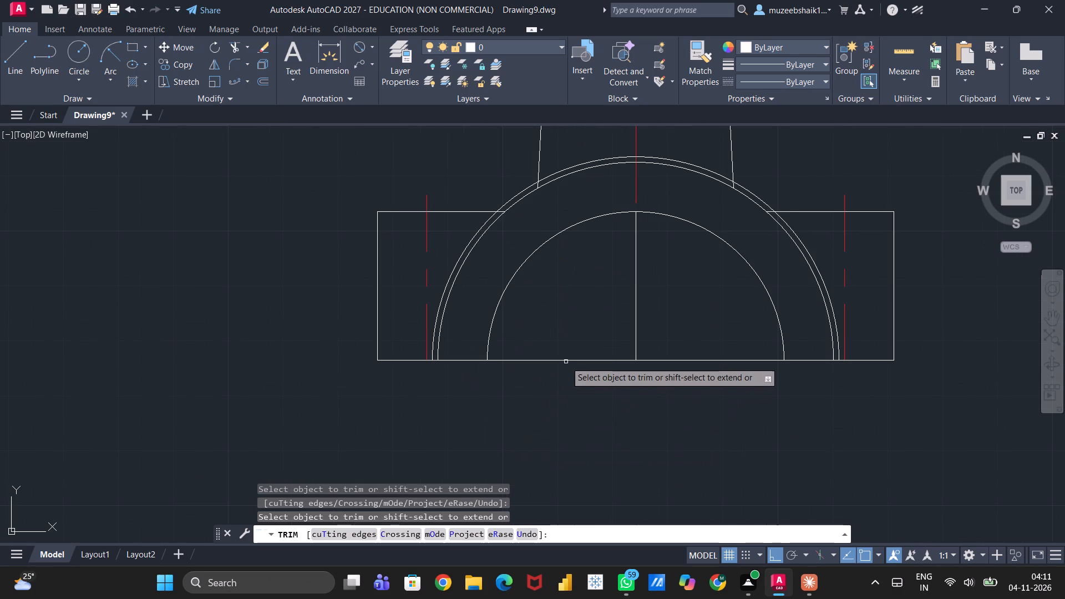
{"action": "left_click", "coordinate": [569, 360]}
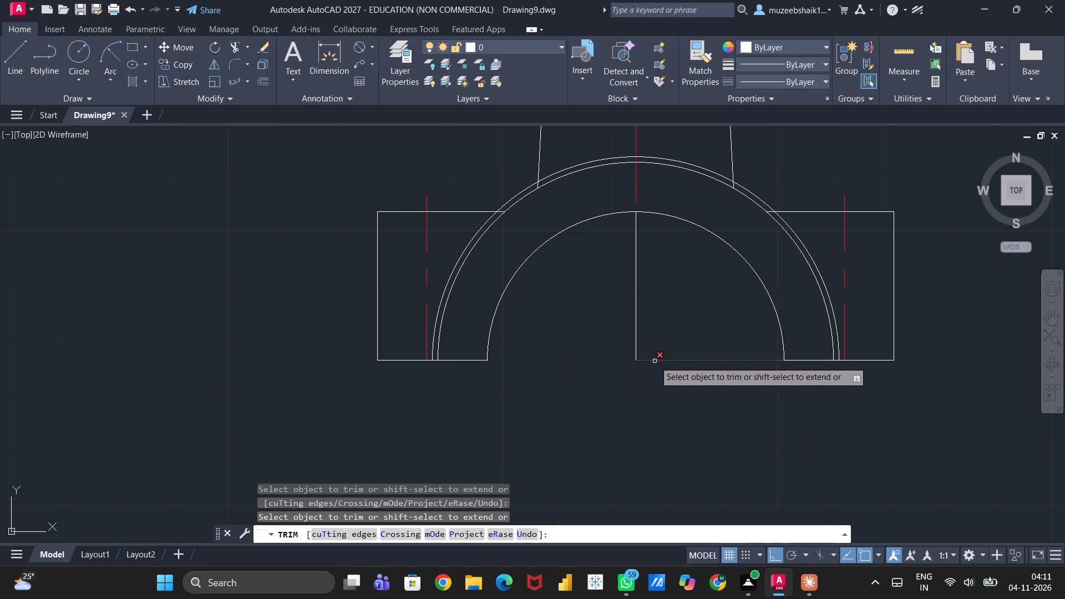
{"action": "left_click", "coordinate": [655, 361]}
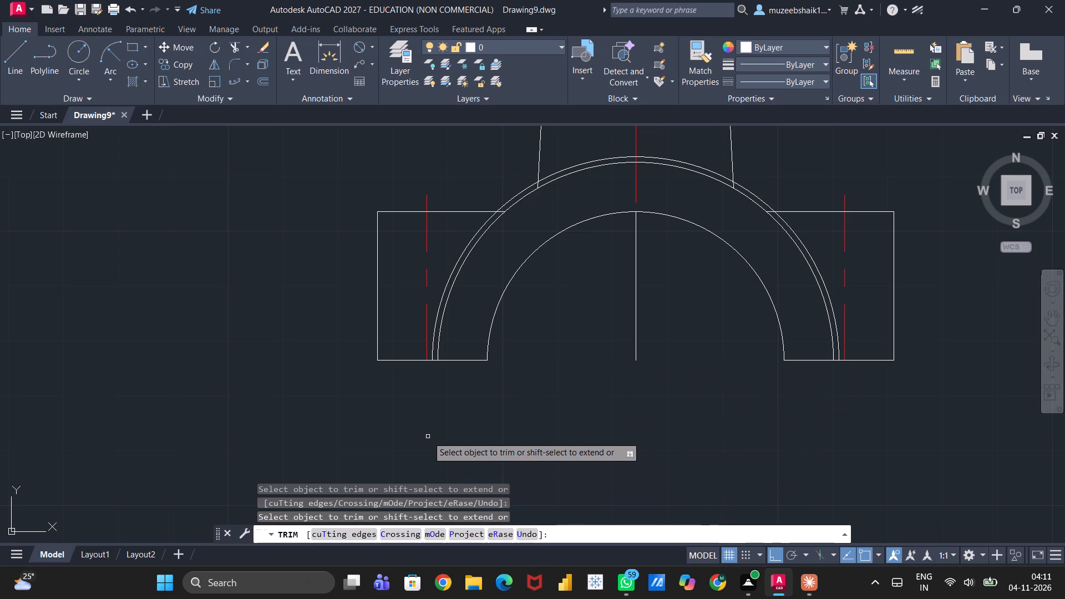
Fillet both tapered side lines to the outer upper circle with a radius of 22, using the Multiple option.
{"action": "key", "text": "Escape"}
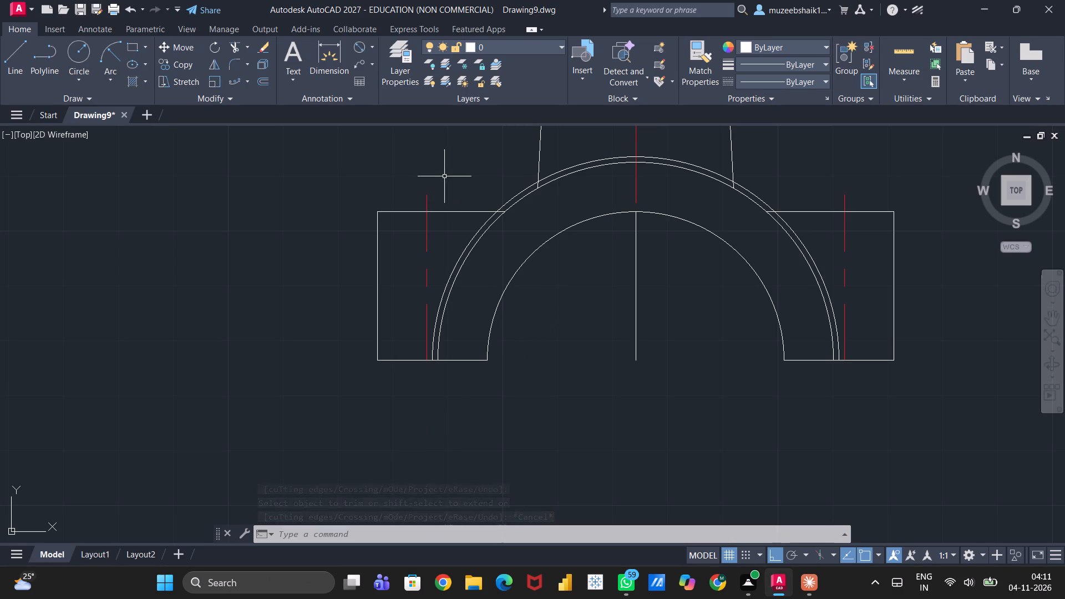
{"action": "key", "text": "f"}
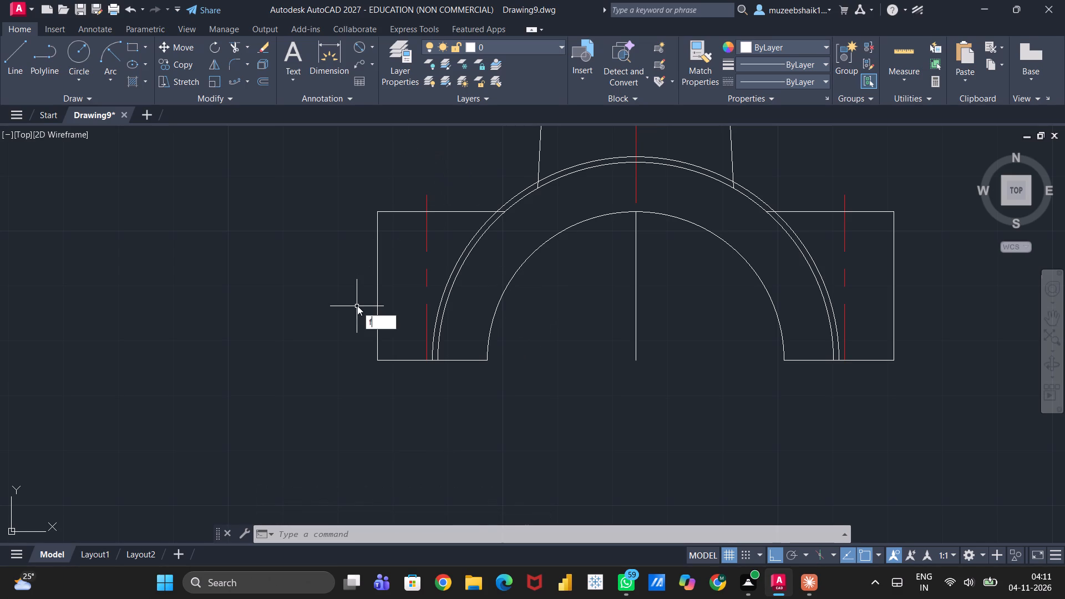
{"action": "key", "text": "Return"}
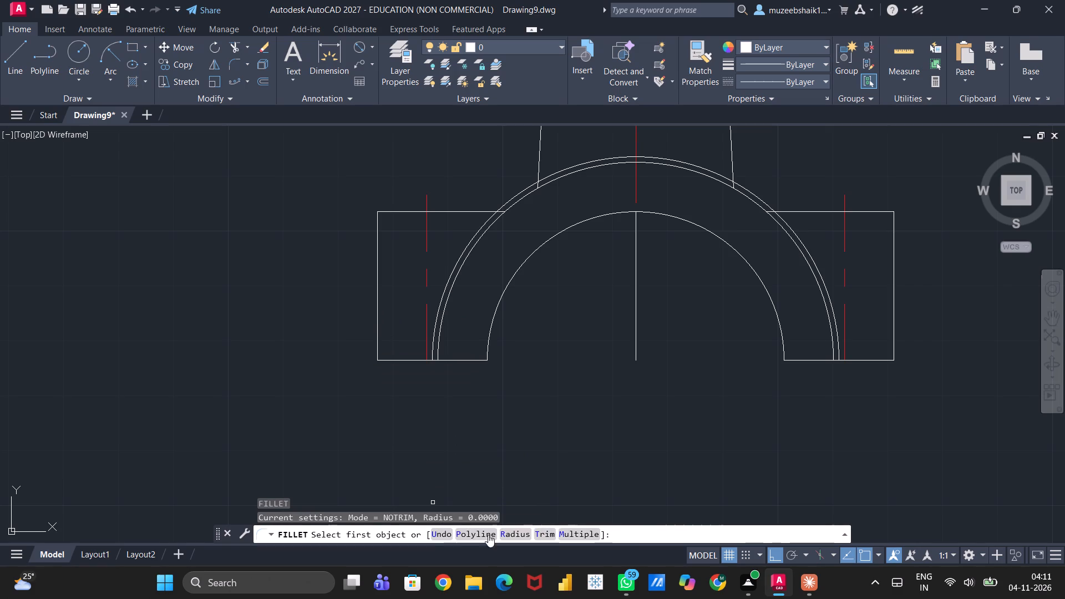
{"action": "left_click", "coordinate": [518, 537]}
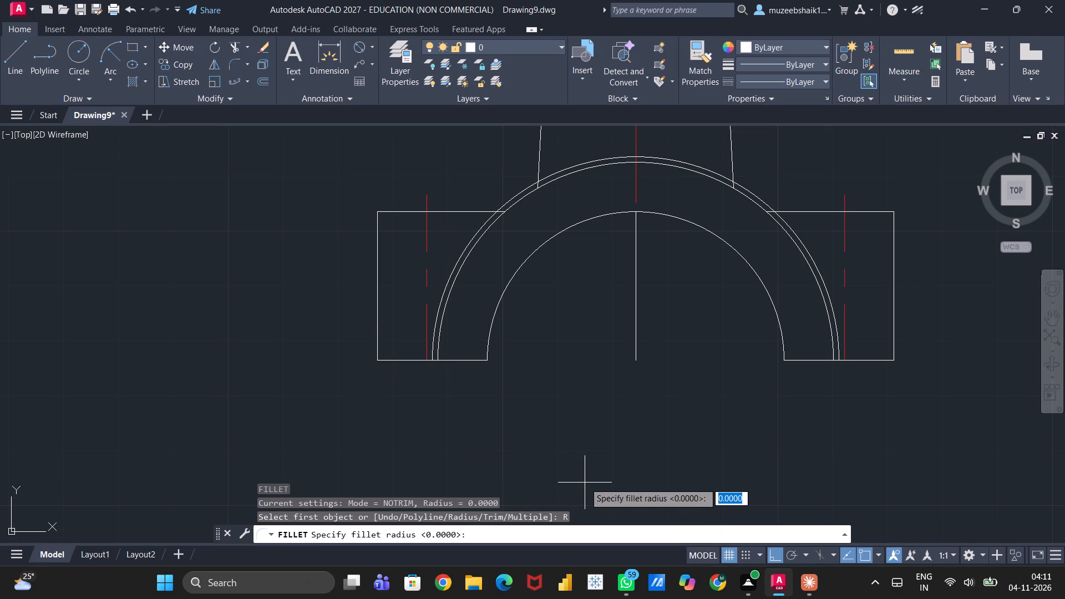
{"action": "type", "text": "22"}
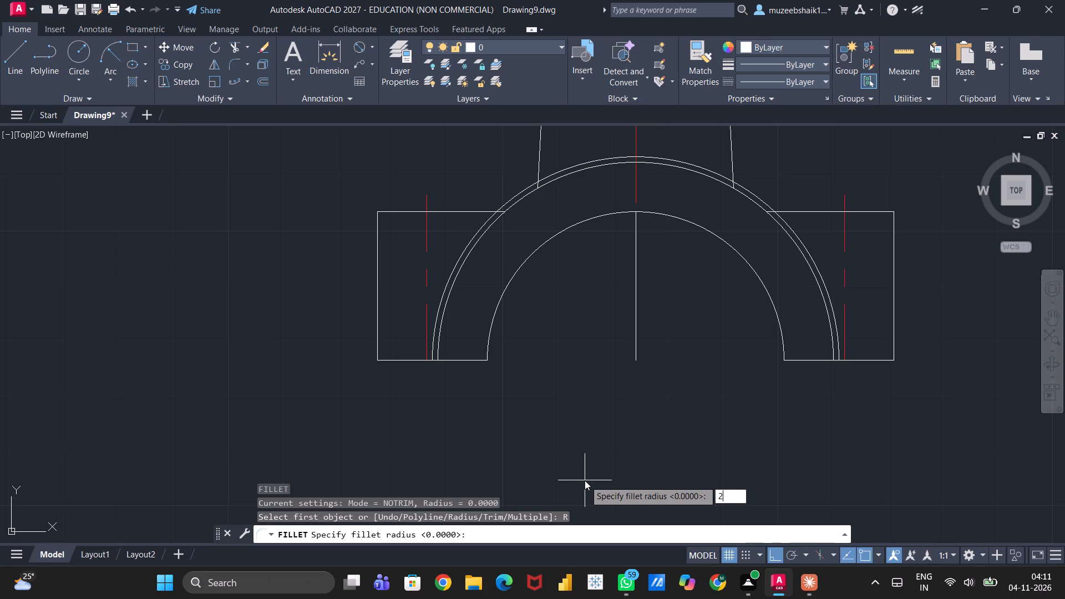
{"action": "key", "text": "Return"}
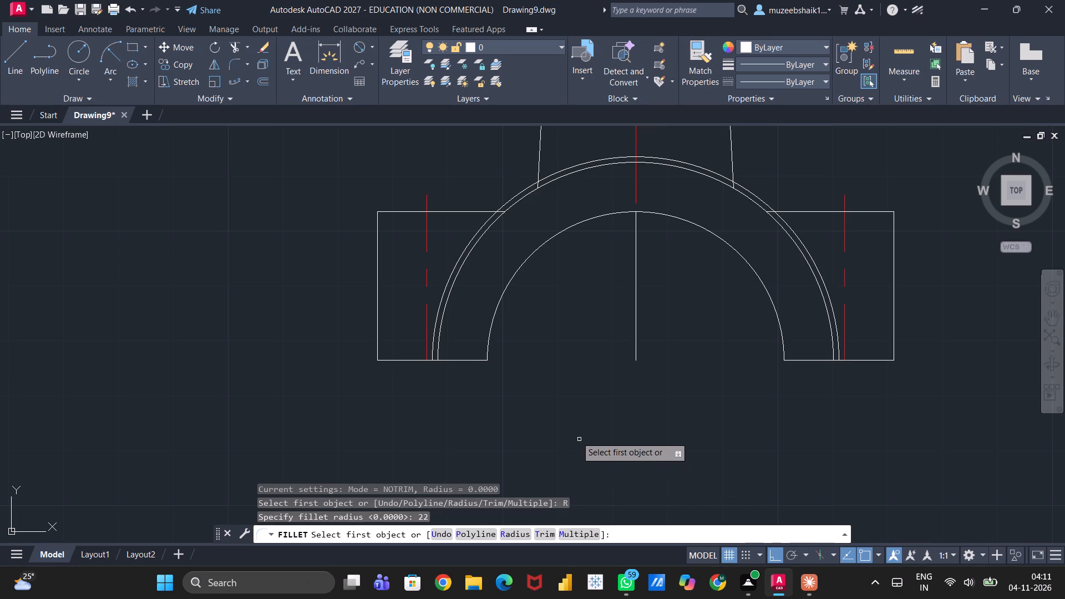
{"action": "scroll", "coordinate": [554, 399], "scroll_direction": "down", "scroll_amount": 2}
{"action": "middle_click_drag", "start_coordinate": [502, 210], "coordinate": [502, 212]}
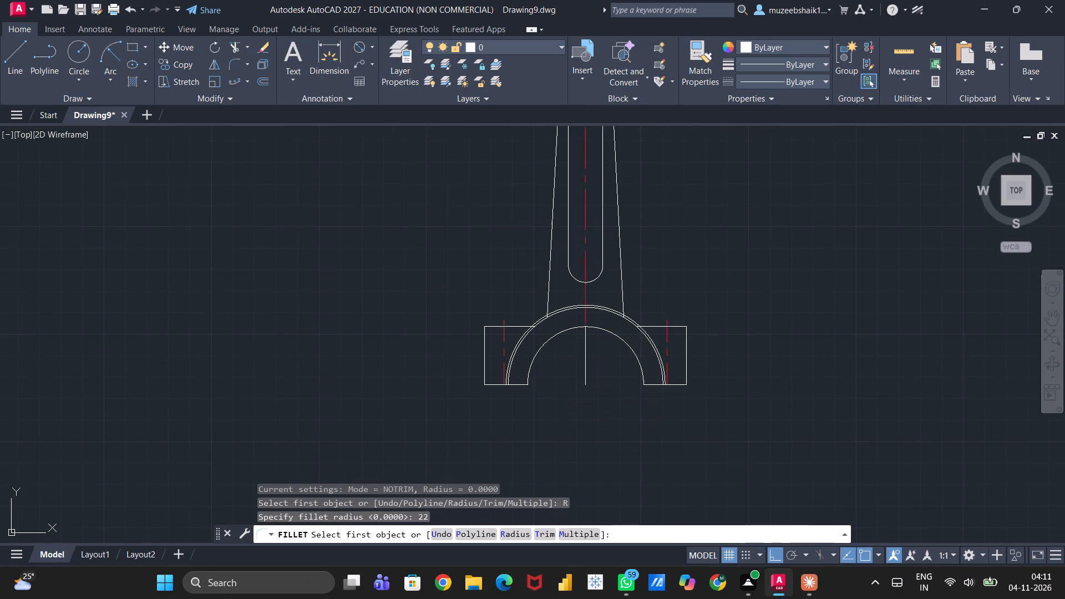
{"action": "middle_click_drag", "start_coordinate": [502, 212], "coordinate": [551, 490]}
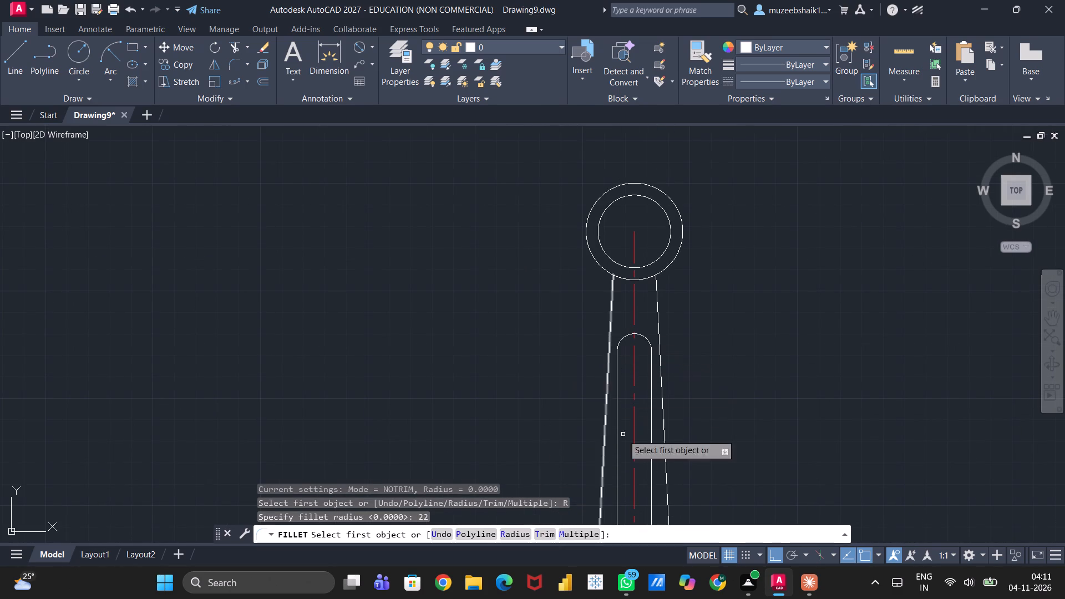
{"action": "left_click", "coordinate": [579, 532]}
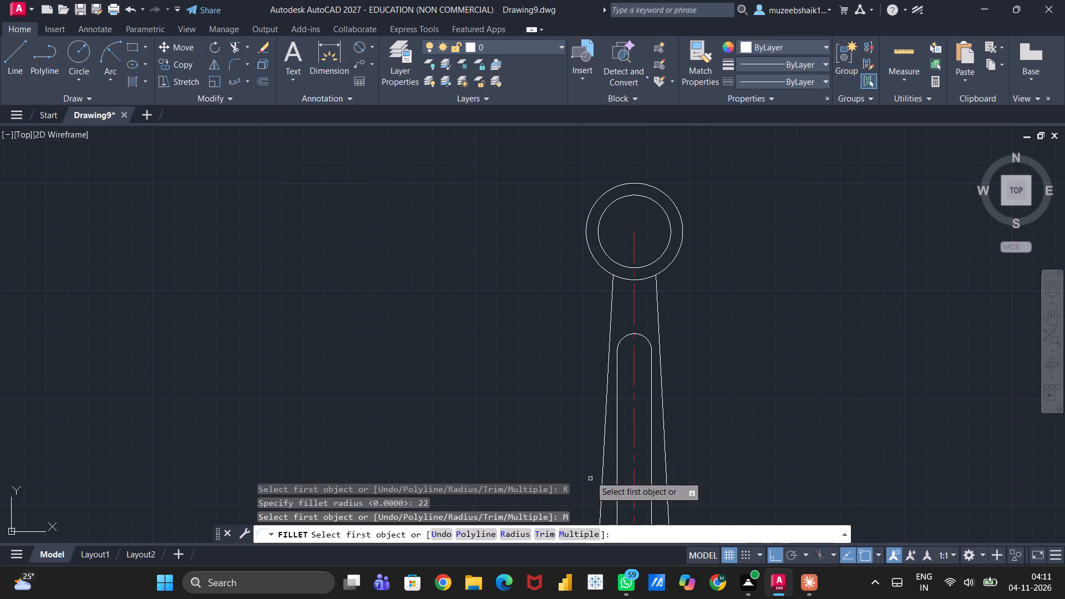
{"action": "left_click", "coordinate": [613, 296]}
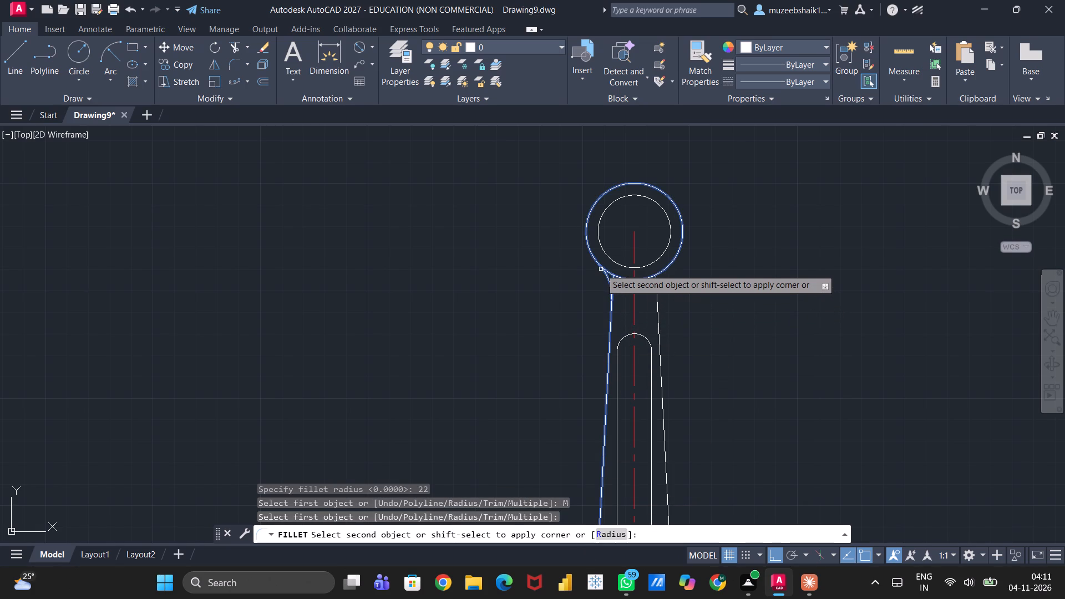
{"action": "left_click", "coordinate": [601, 269]}
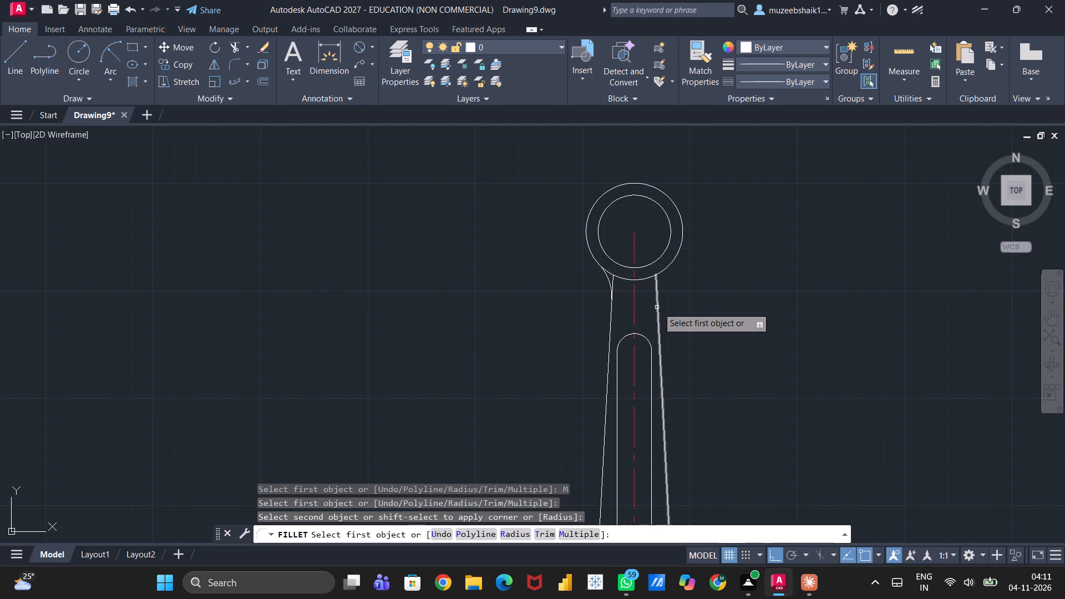
{"action": "left_click", "coordinate": [658, 307]}
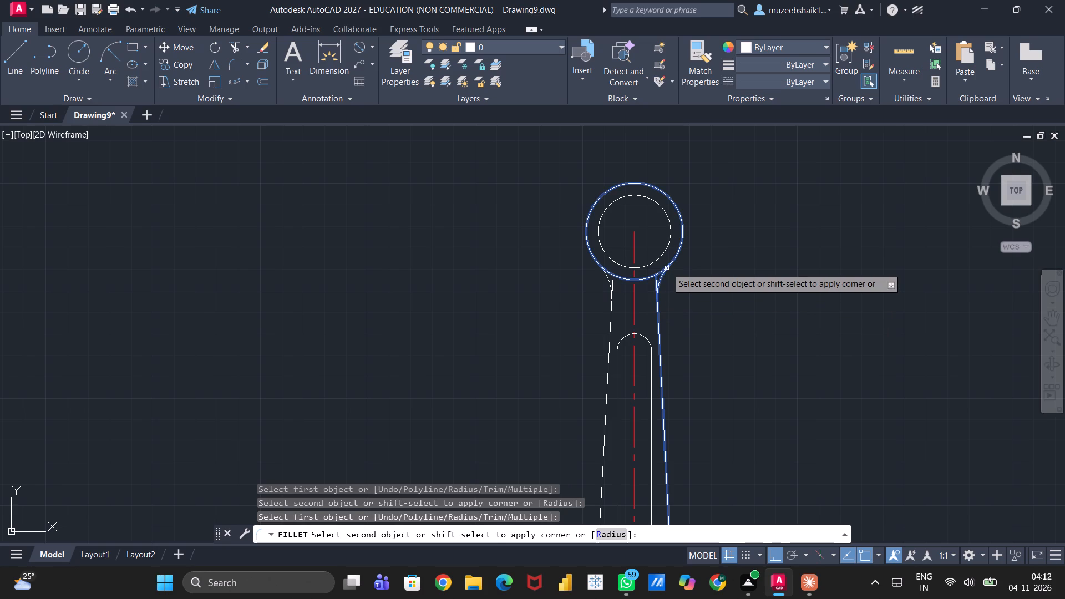
{"action": "left_click", "coordinate": [667, 268]}
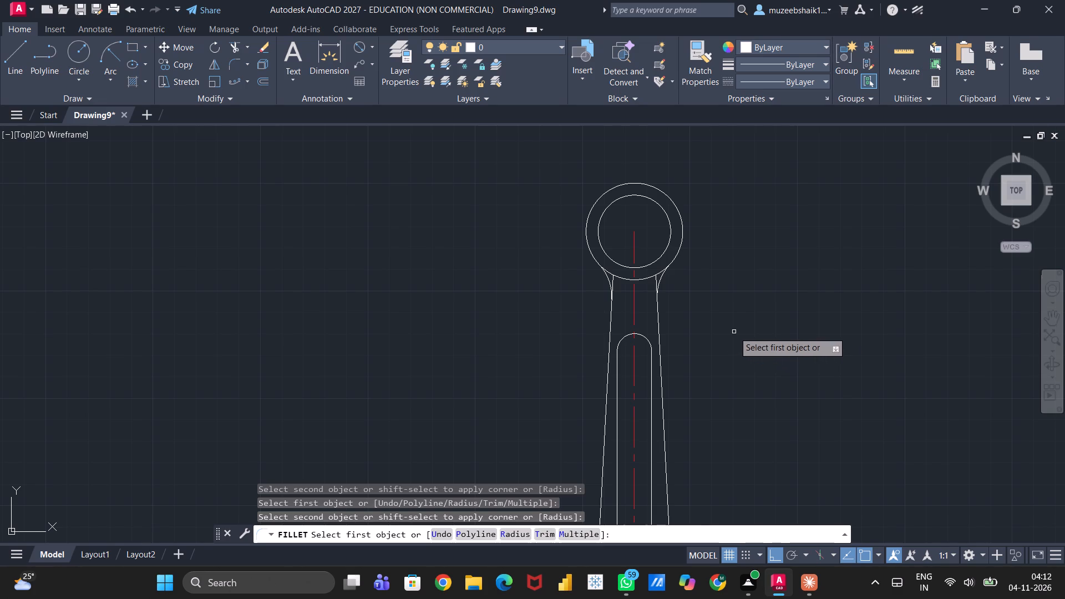
{"action": "key", "text": "Escape"}
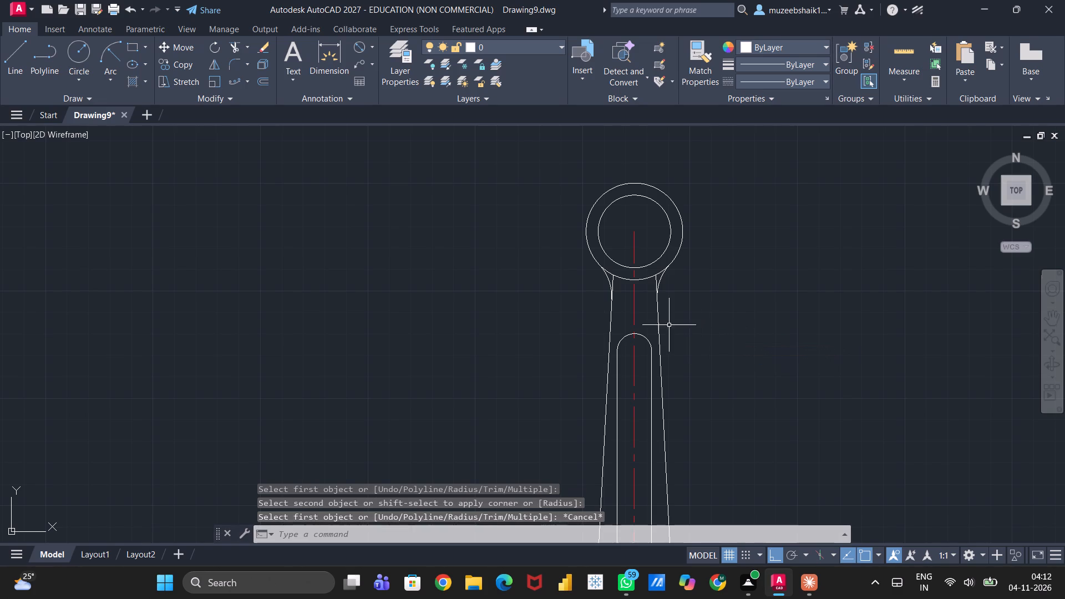
Trim the leftover upper ends of both tapered side lines between the fillets and the outer upper circle.
{"action": "type", "text": "tr"}
{"action": "key", "text": "Return"}
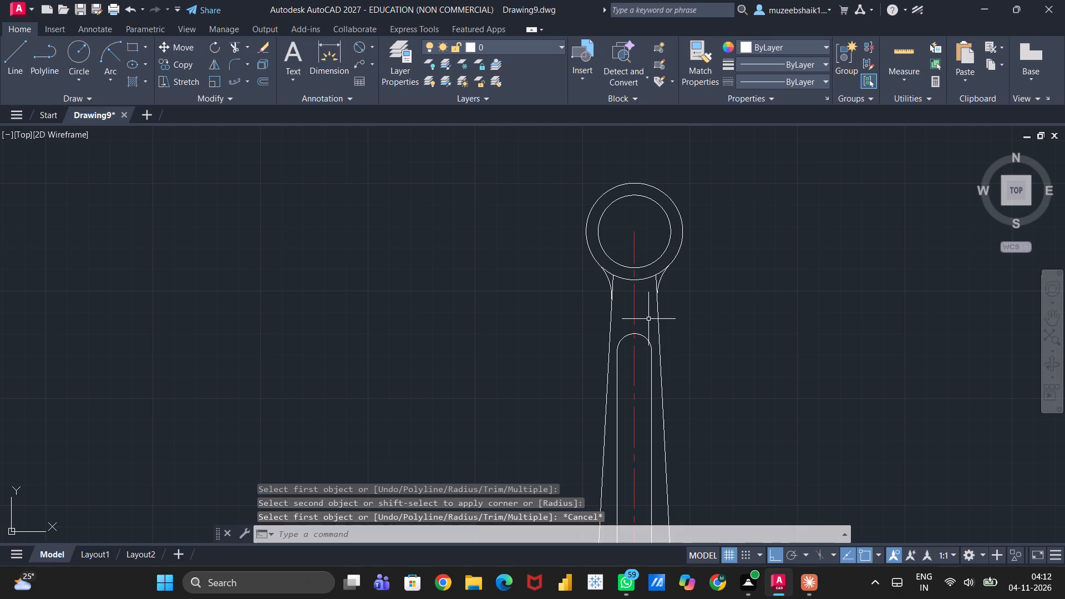
{"action": "left_click", "coordinate": [615, 282]}
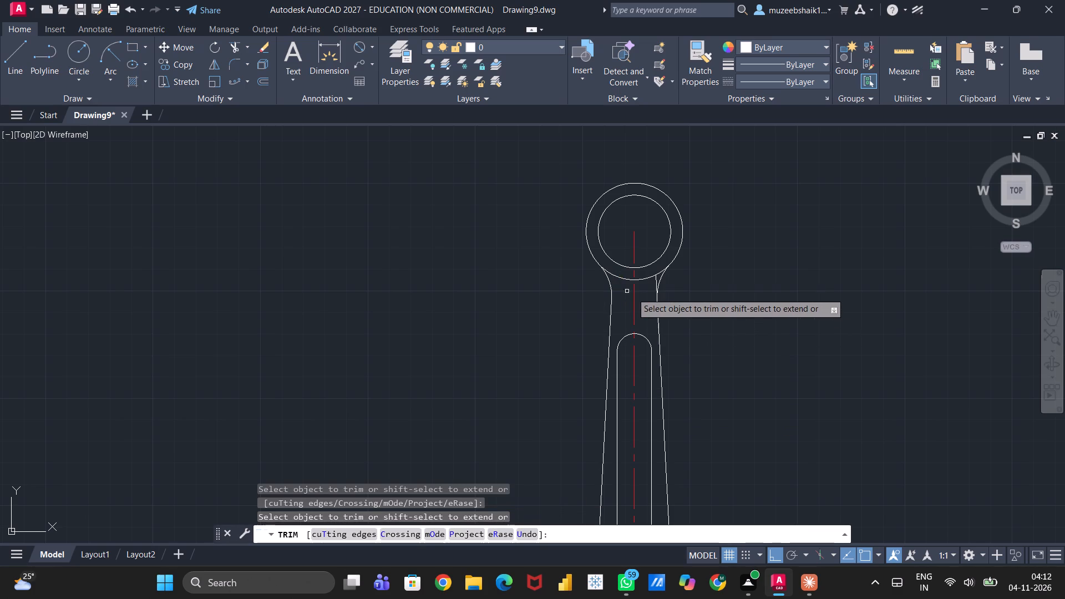
{"action": "left_click", "coordinate": [655, 285]}
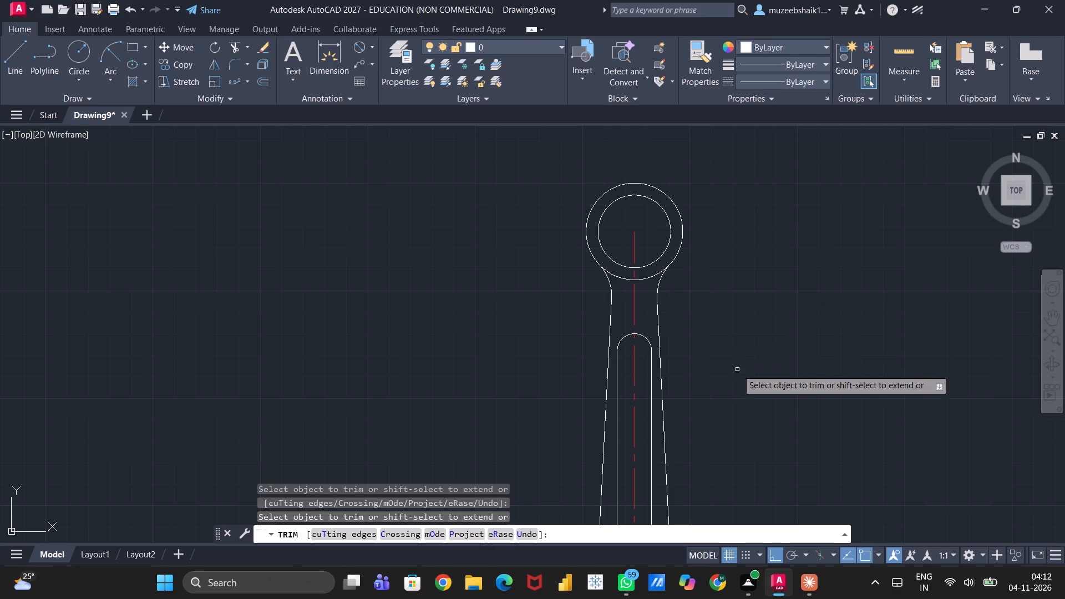
{"action": "key", "text": "Escape"}
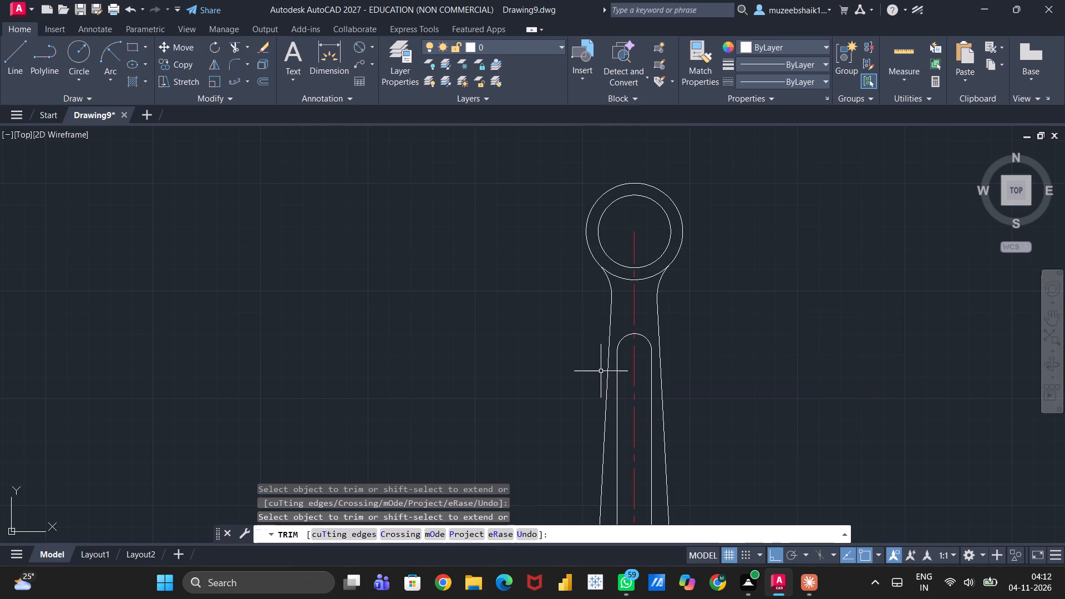
Examine the filleted neck and slot, and where the tapered sides and lugs meet the lower semicircular arcs.
{"action": "scroll", "coordinate": [567, 350], "scroll_direction": "up", "scroll_amount": 2}
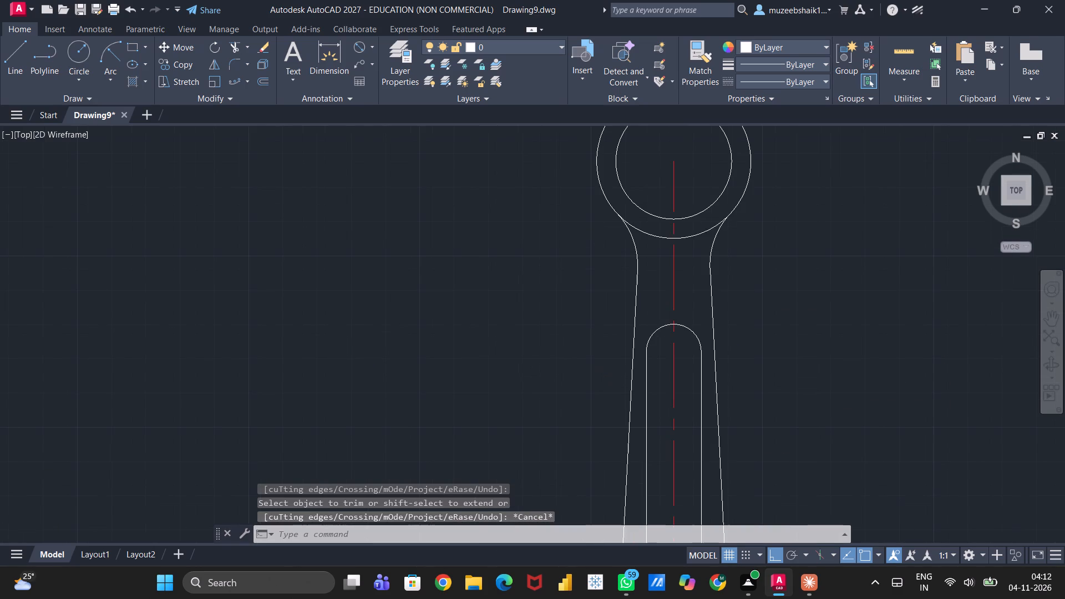
{"action": "scroll", "coordinate": [567, 350], "scroll_direction": "down", "scroll_amount": 2}
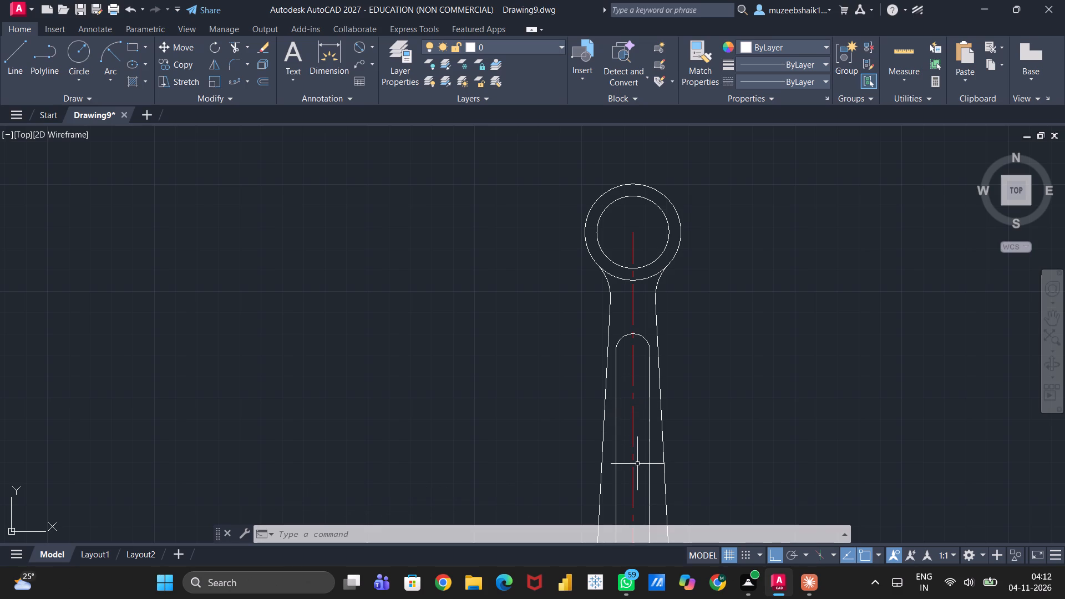
{"action": "scroll", "coordinate": [628, 453], "scroll_direction": "up", "scroll_amount": 1}
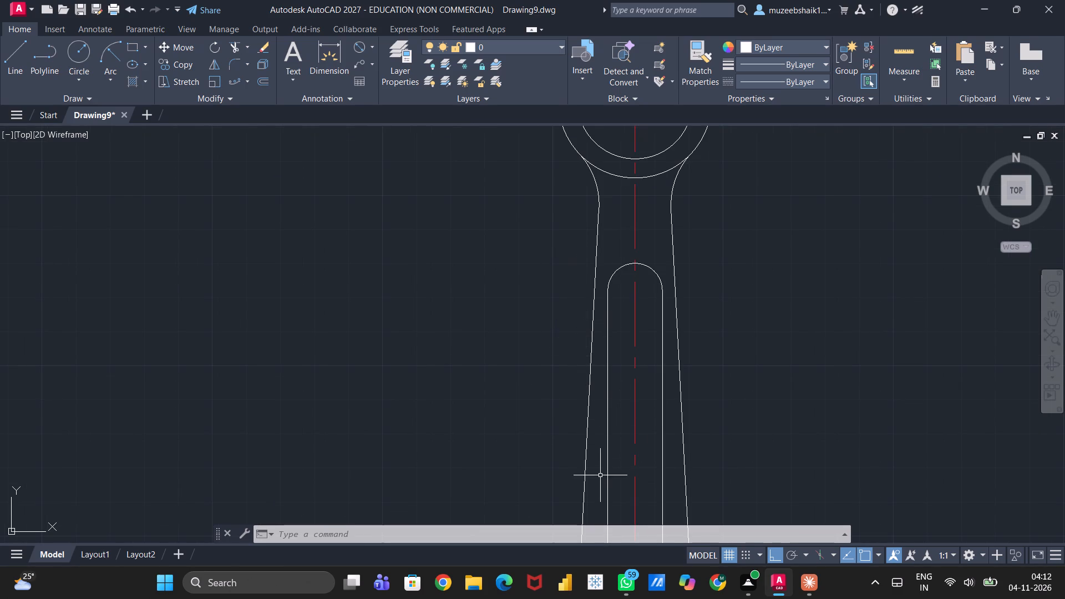
{"action": "scroll", "coordinate": [600, 469], "scroll_direction": "down", "scroll_amount": 2}
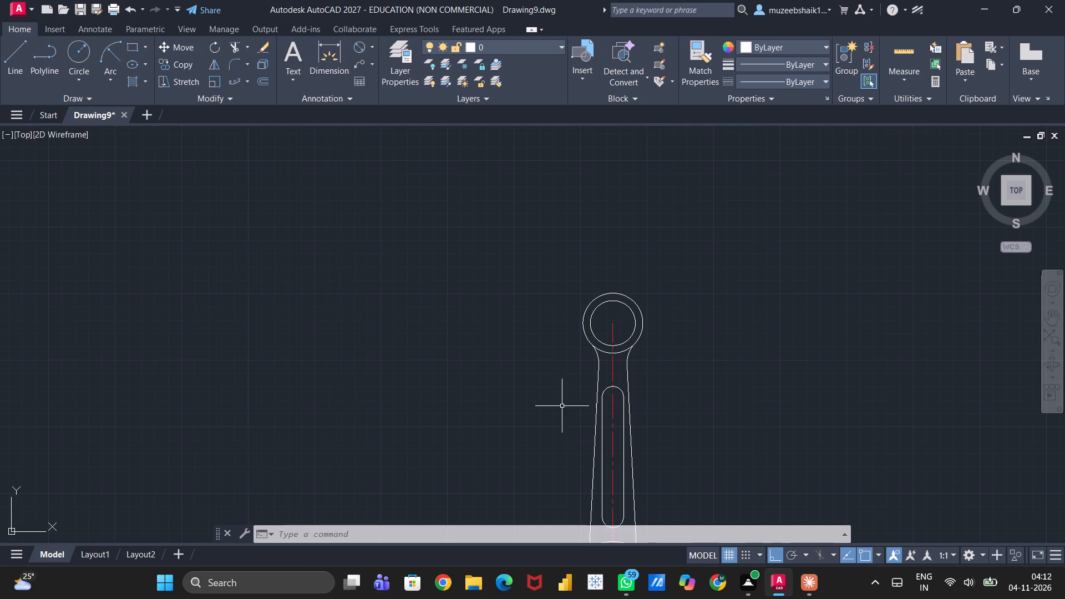
{"action": "middle_click_drag", "start_coordinate": [553, 385], "coordinate": [533, 149]}
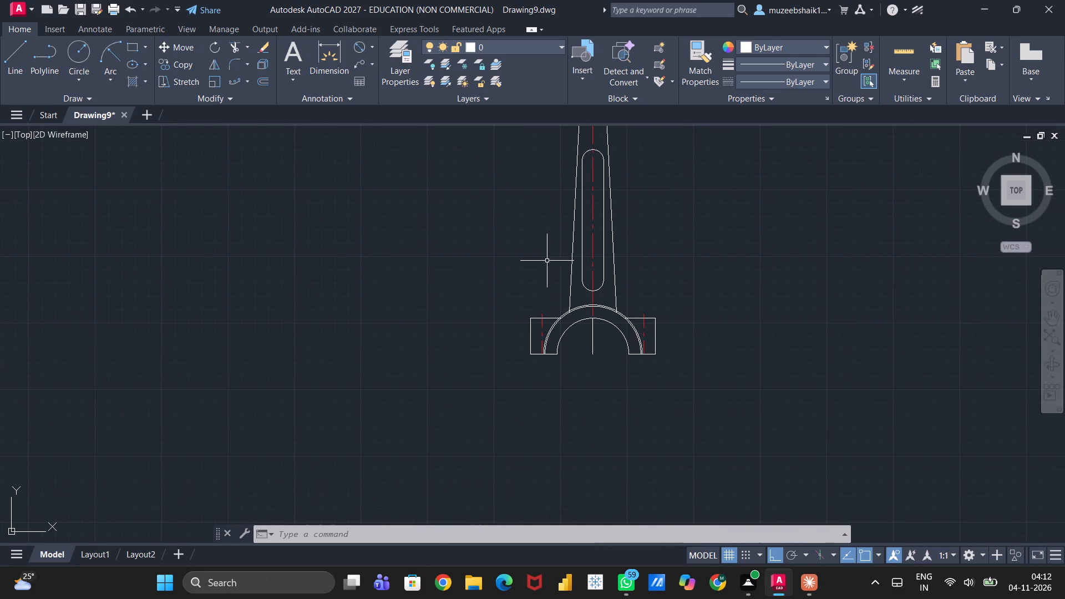
{"action": "scroll", "coordinate": [562, 272], "scroll_direction": "up", "scroll_amount": 2}
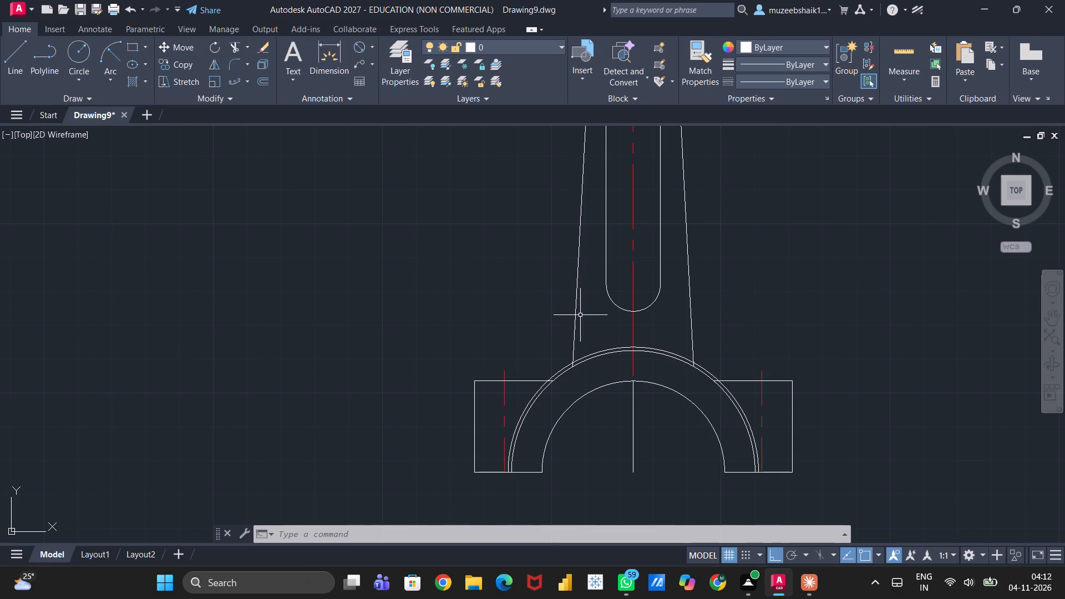
{"action": "scroll", "coordinate": [544, 387], "scroll_direction": "up", "scroll_amount": 2}
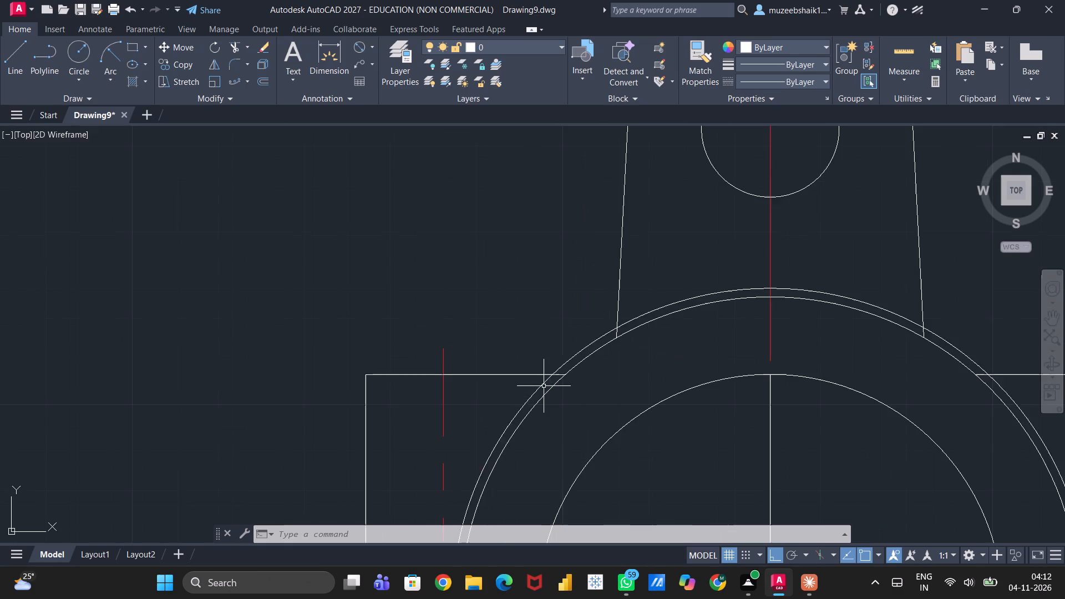
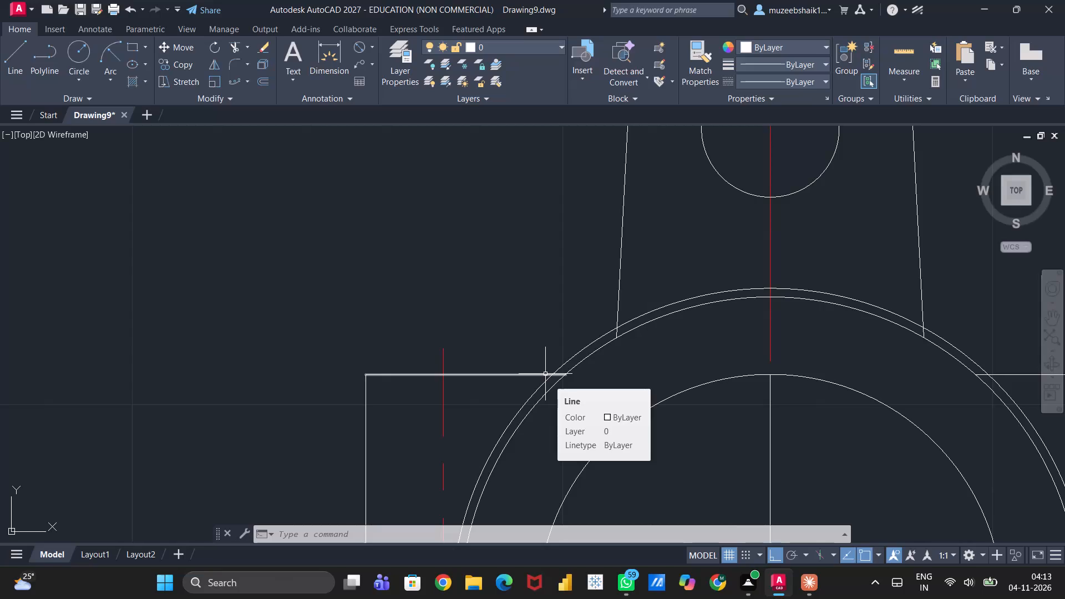
Fillet the left tapered side line to the outermost lower arc with a radius of 40.
{"action": "scroll", "coordinate": [546, 374], "scroll_direction": "up", "scroll_amount": 1}
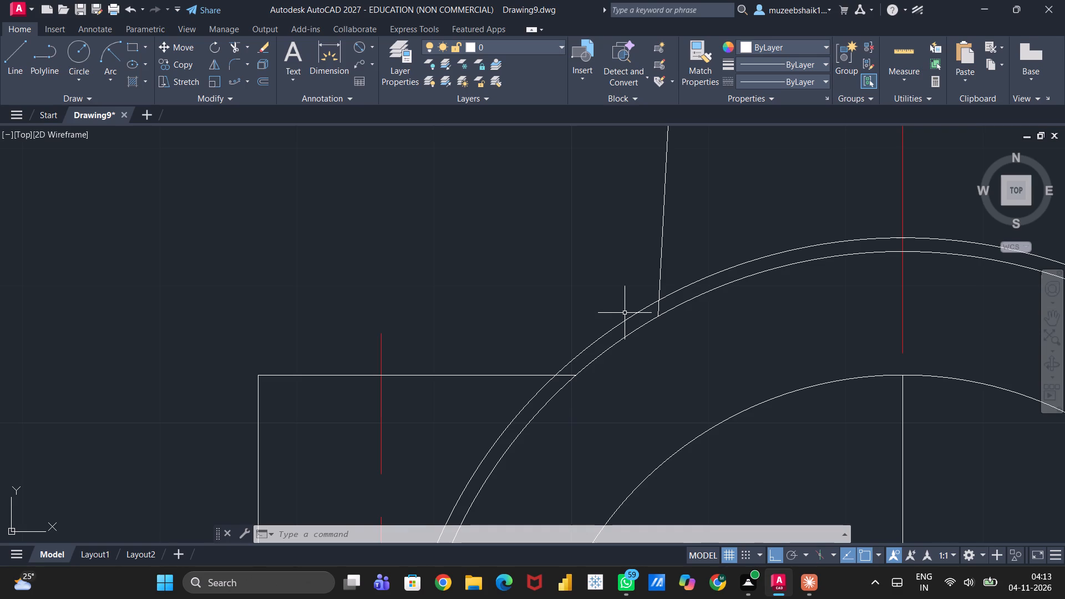
{"action": "key", "text": "f"}
{"action": "key", "text": "Return"}
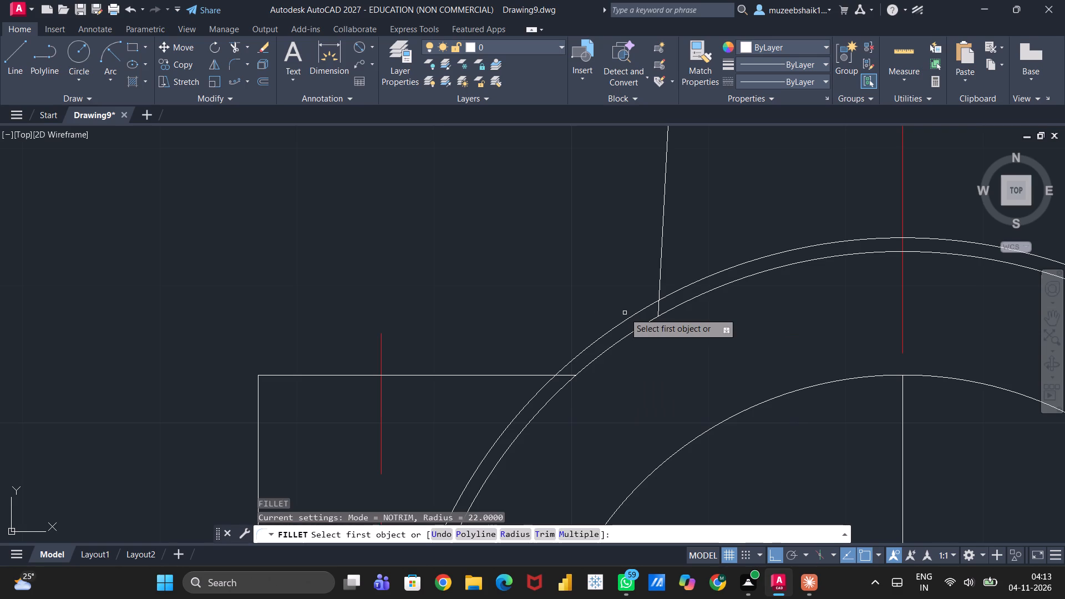
{"action": "key", "text": "r"}
{"action": "key", "text": "Return"}
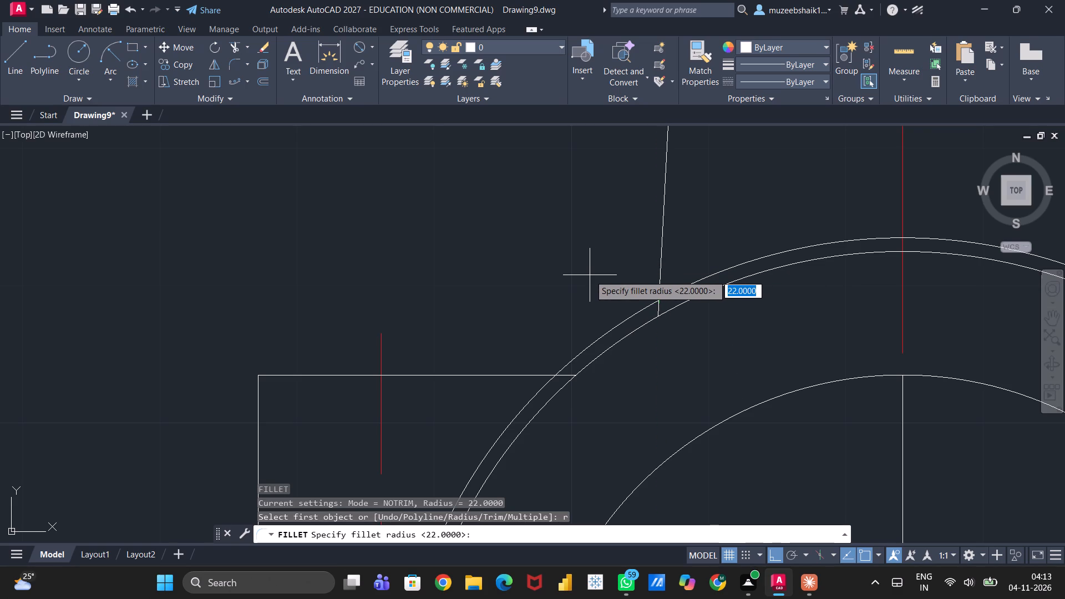
{"action": "key", "text": "4"}
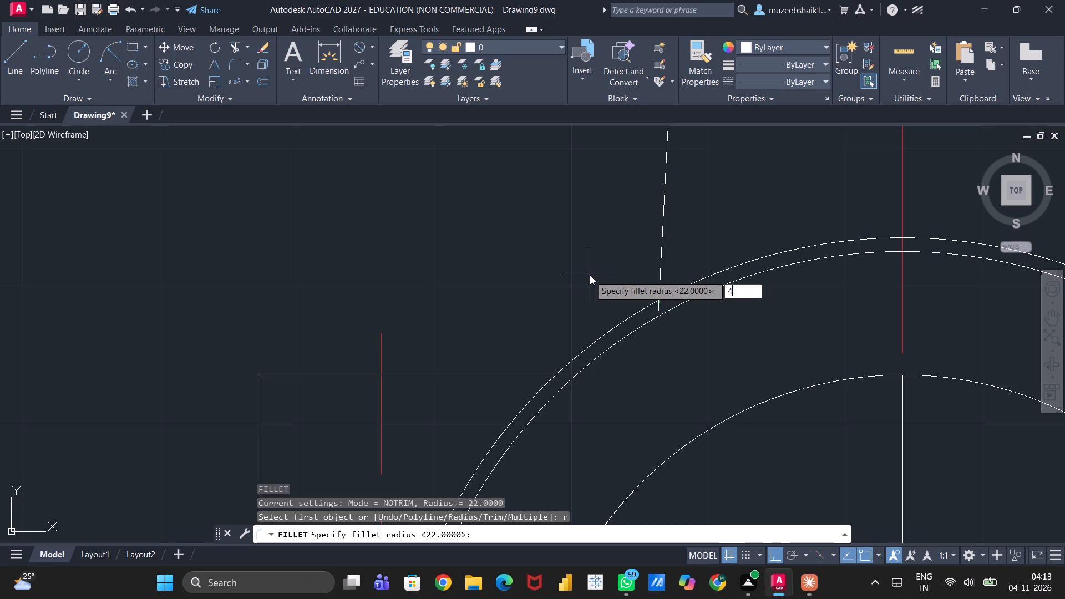
{"action": "key", "text": "0"}
{"action": "key", "text": "Return"}
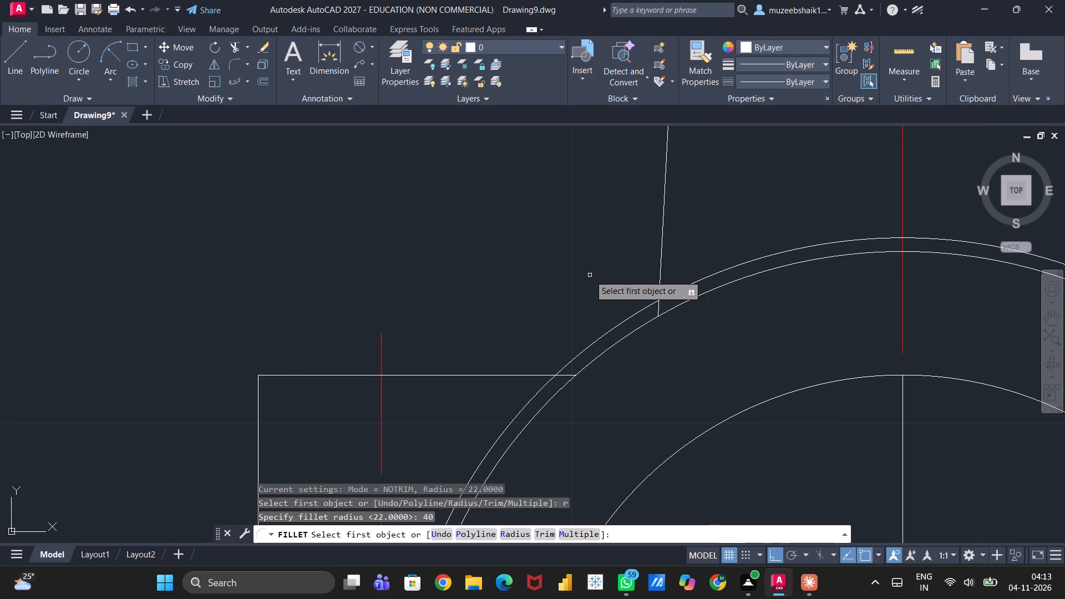
{"action": "left_click", "coordinate": [663, 238]}
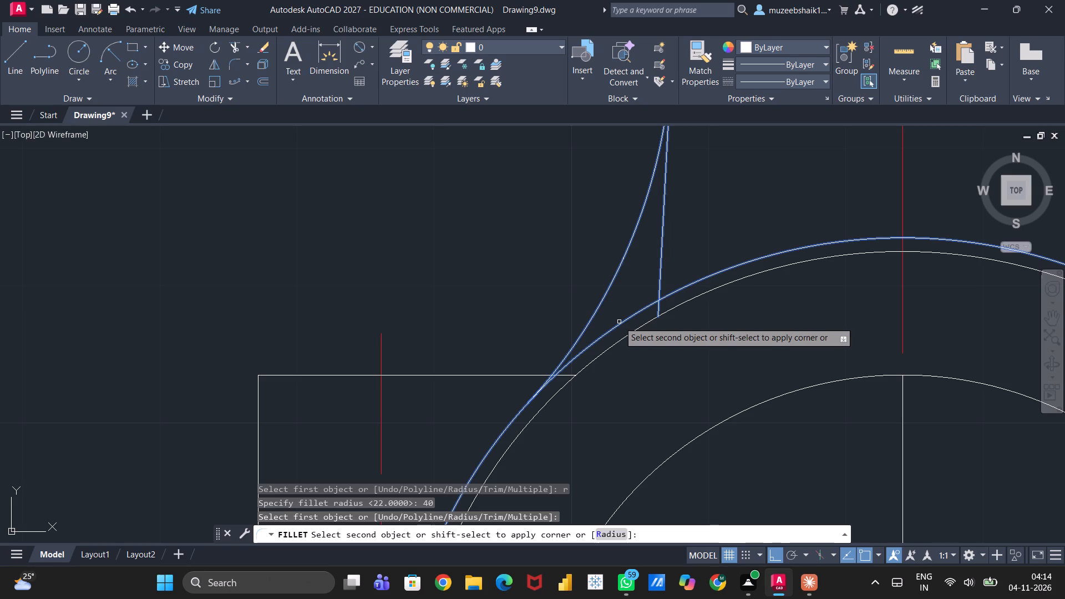
{"action": "left_click", "coordinate": [619, 322]}
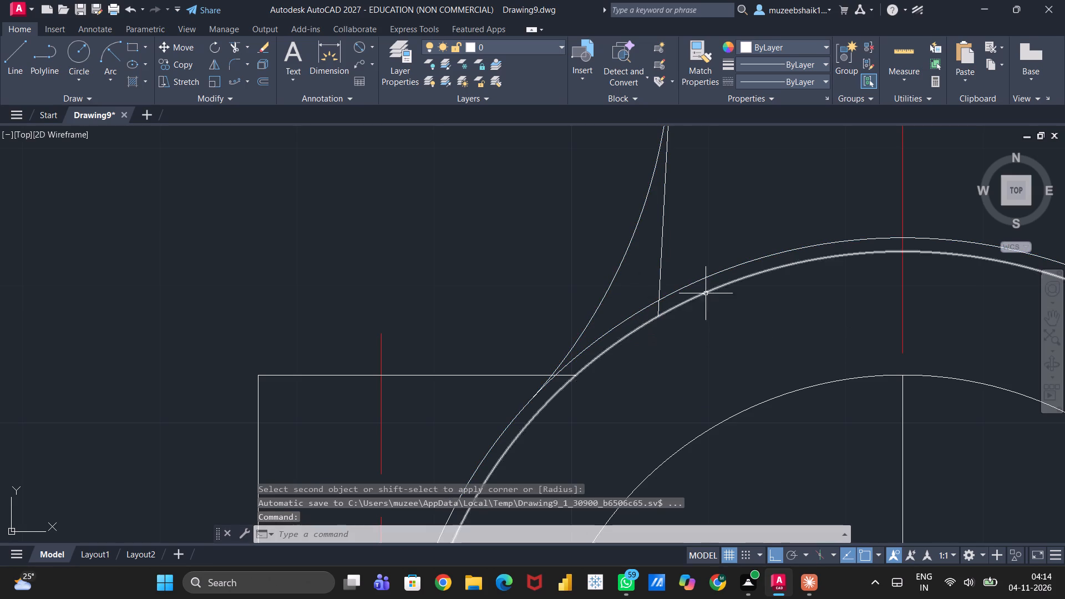
Fillet the right tapered side line to the outermost lower arc with the same radius of 40.
{"action": "scroll", "coordinate": [698, 322], "scroll_direction": "down", "scroll_amount": 3}
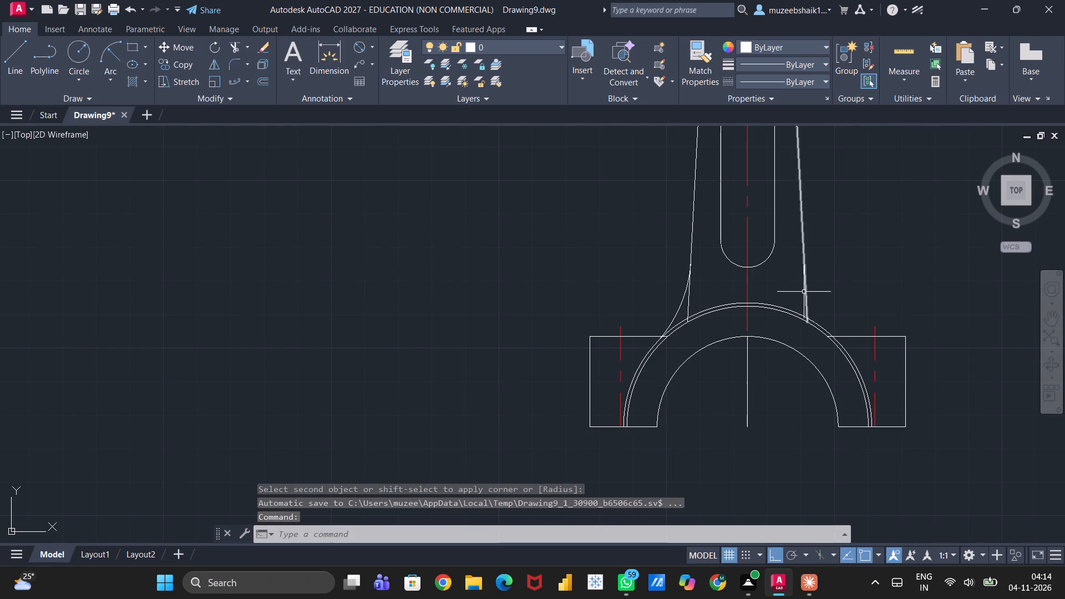
{"action": "key", "text": "f"}
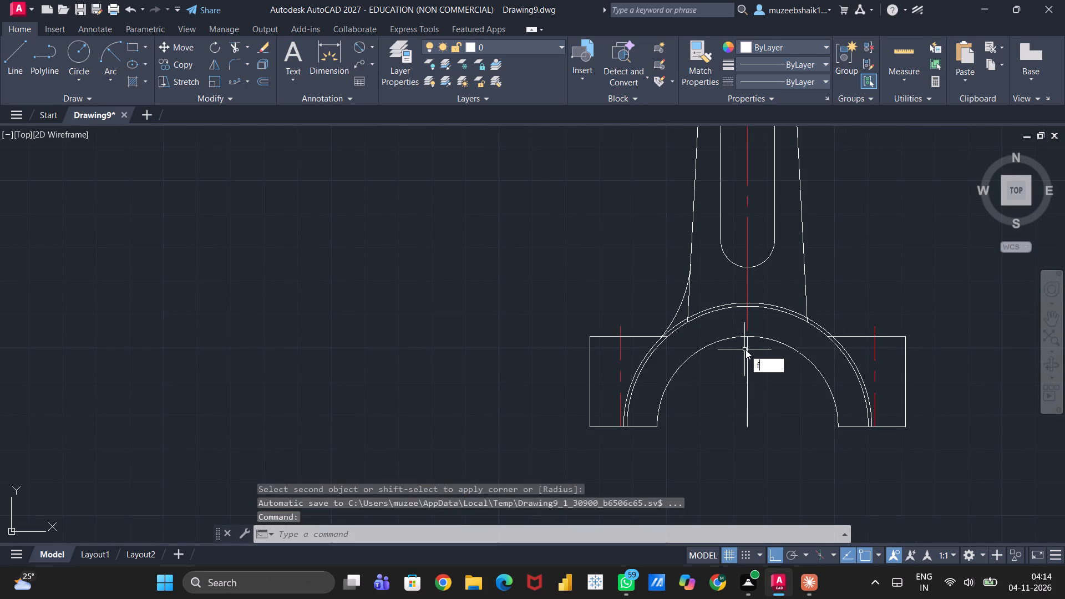
{"action": "key", "text": "Return"}
{"action": "scroll", "coordinate": [791, 316], "scroll_direction": "up", "scroll_amount": 2}
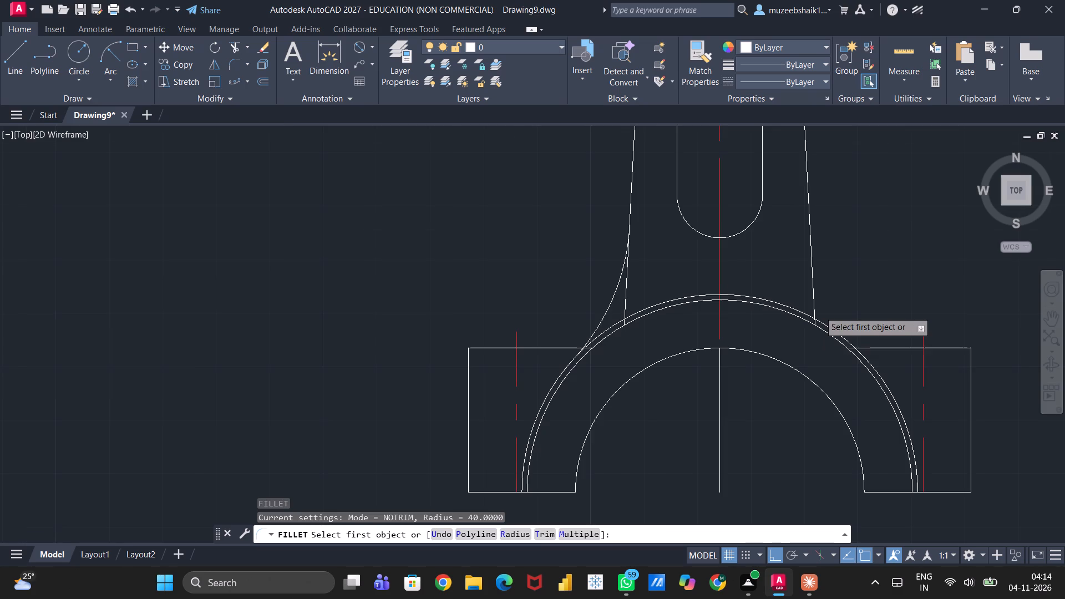
{"action": "left_click", "coordinate": [809, 295]}
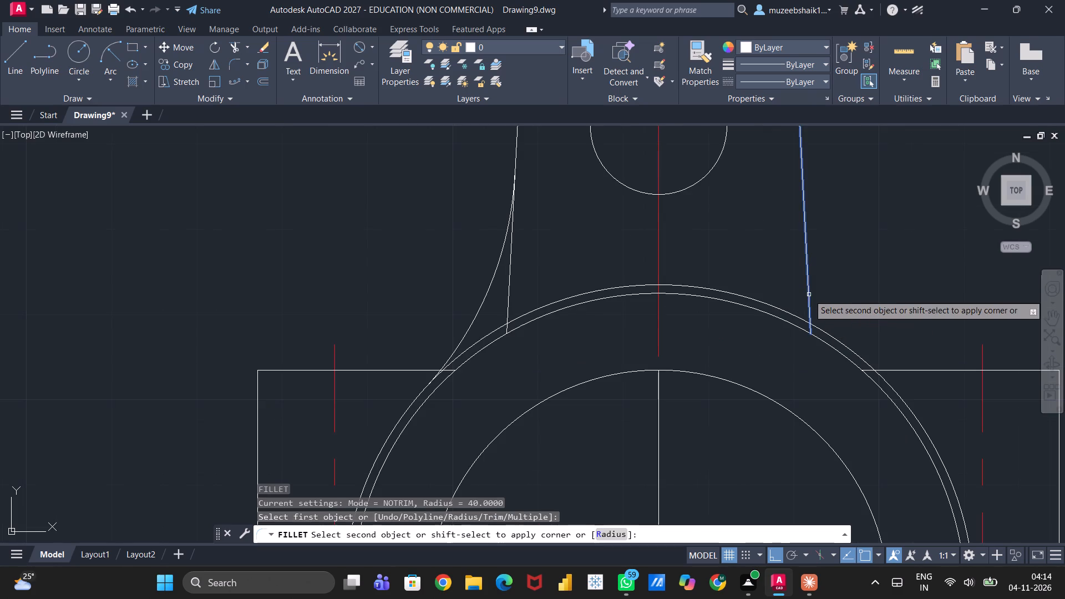
{"action": "left_click", "coordinate": [839, 341]}
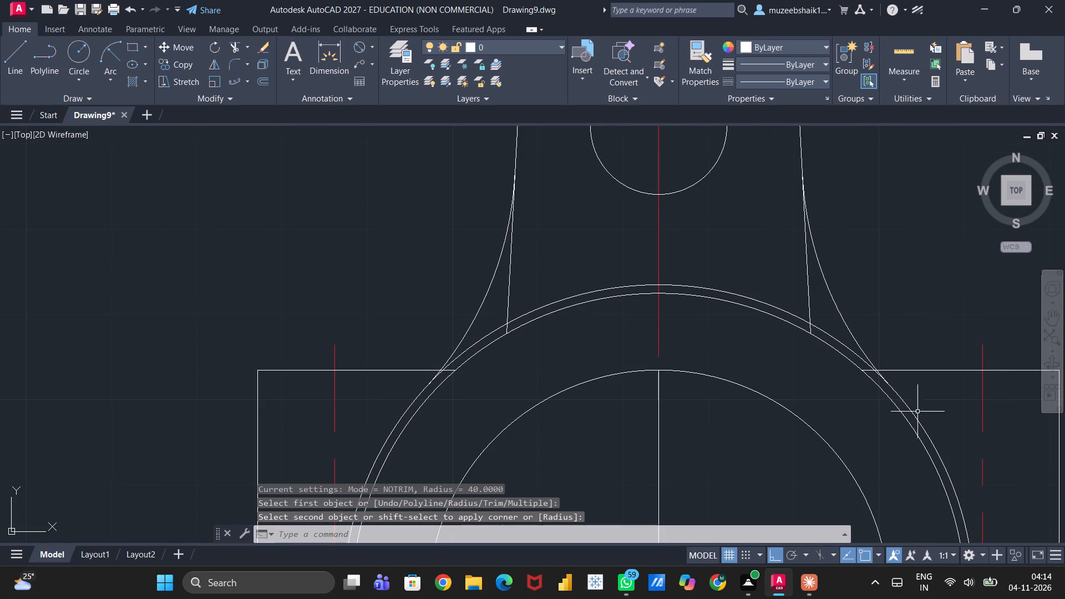
Trim the right tapered line's leftover lower end and the outermost arc between the centreline and the right fillet.
{"action": "key", "text": "t"}
{"action": "key", "text": "r"}
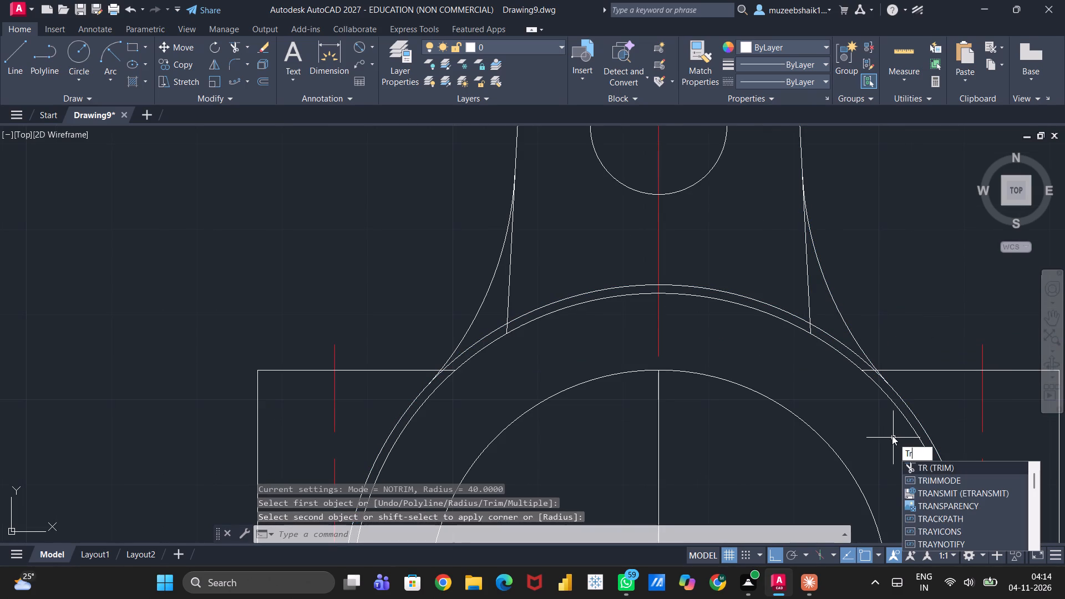
{"action": "key", "text": "Return"}
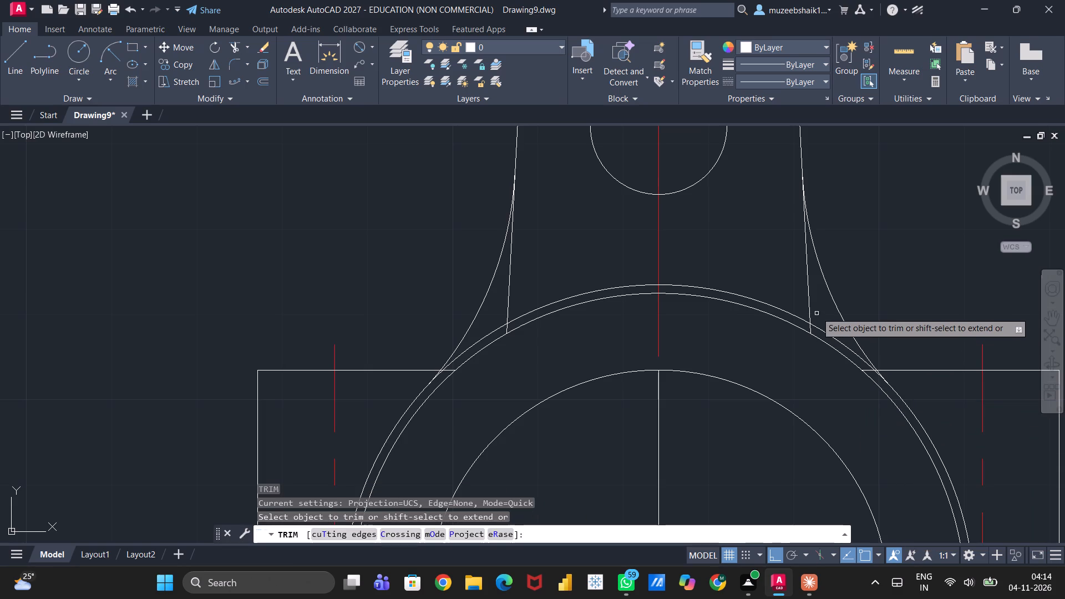
{"action": "left_click", "coordinate": [812, 309]}
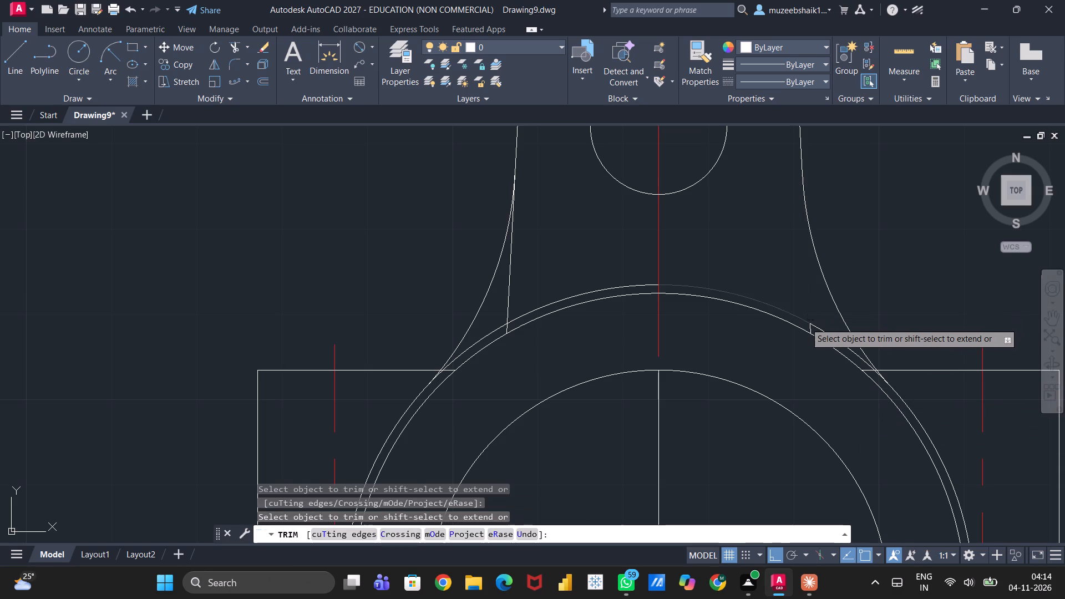
{"action": "left_click", "coordinate": [805, 323]}
{"action": "left_click", "coordinate": [813, 323]}
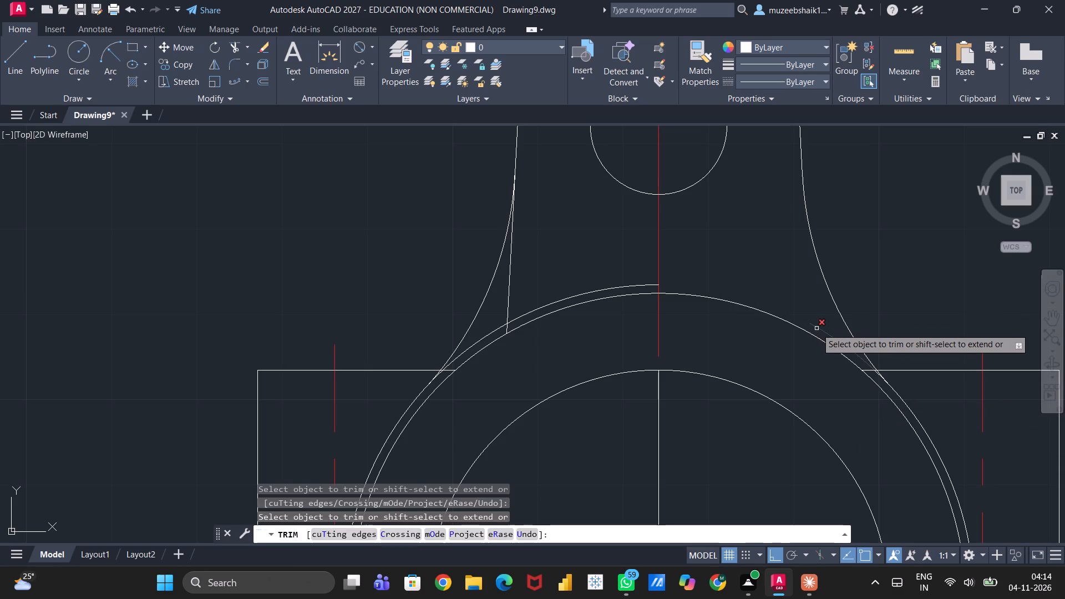
{"action": "left_click", "coordinate": [816, 328]}
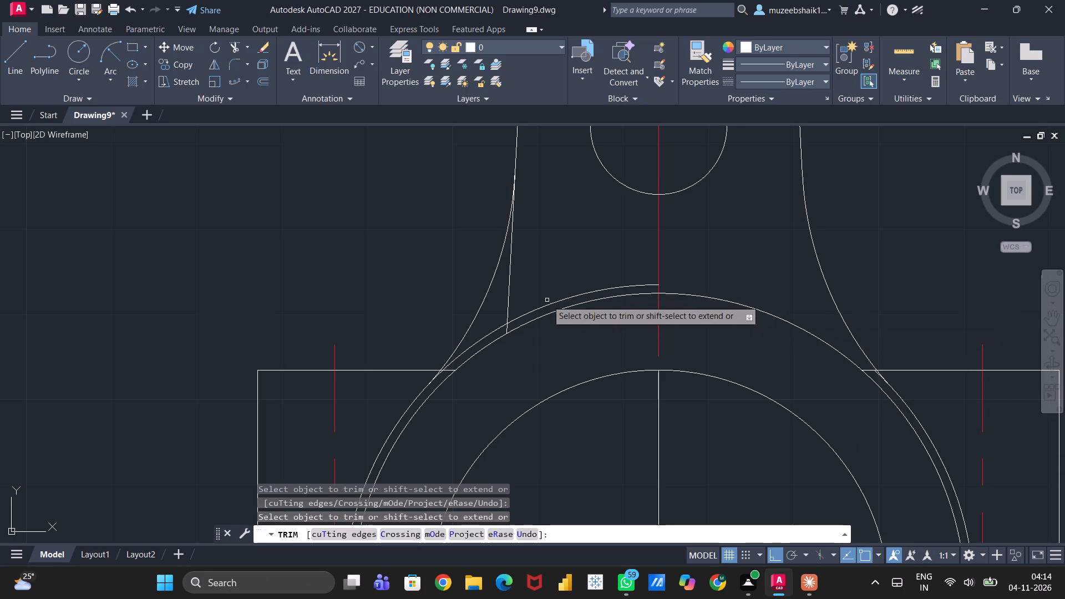
Trim the left tapered line's leftover lower end and the outermost arc between the centreline and the left fillet.
{"action": "left_click", "coordinate": [547, 302]}
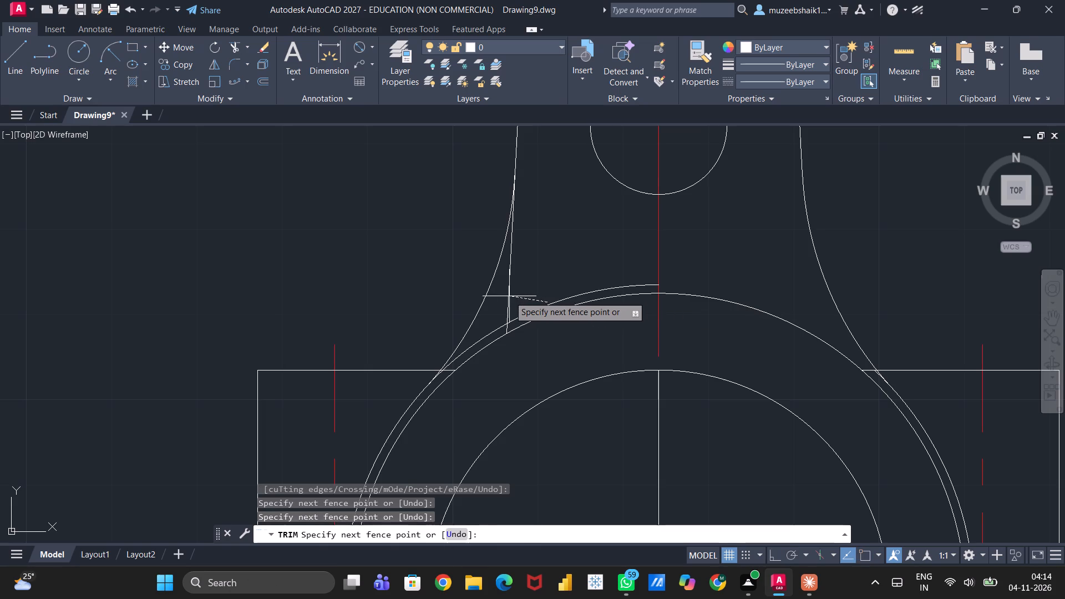
{"action": "left_click", "coordinate": [508, 296]}
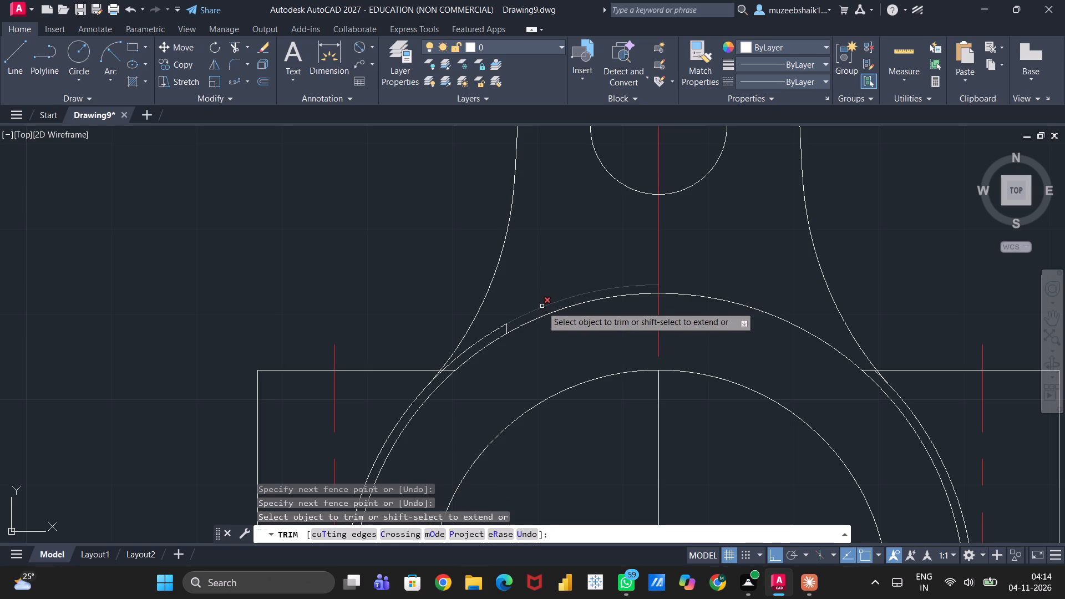
{"action": "left_click", "coordinate": [542, 306]}
{"action": "left_click", "coordinate": [505, 328]}
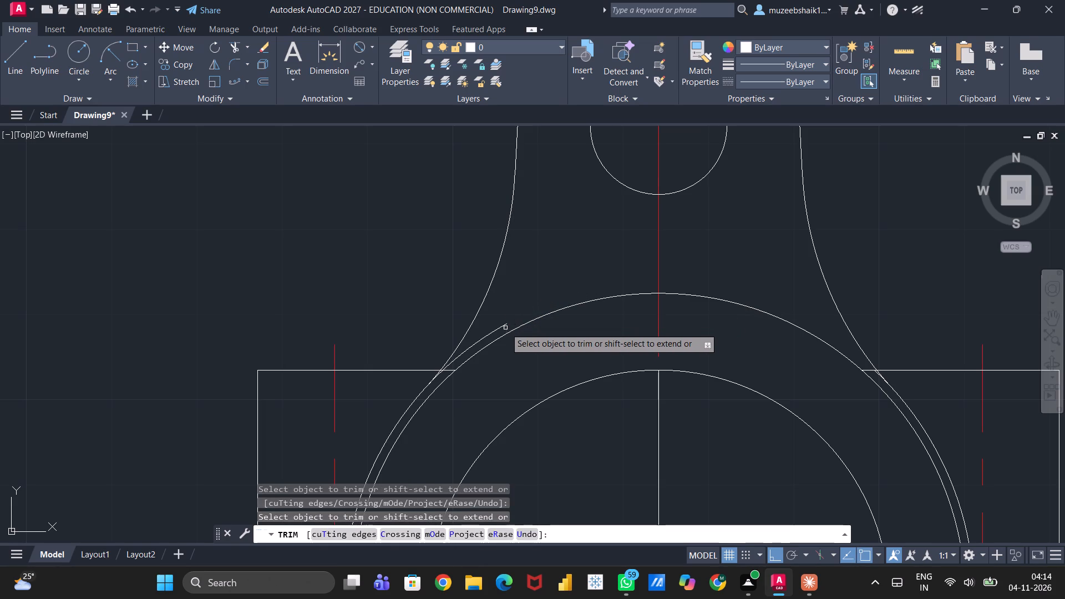
{"action": "left_click", "coordinate": [501, 327]}
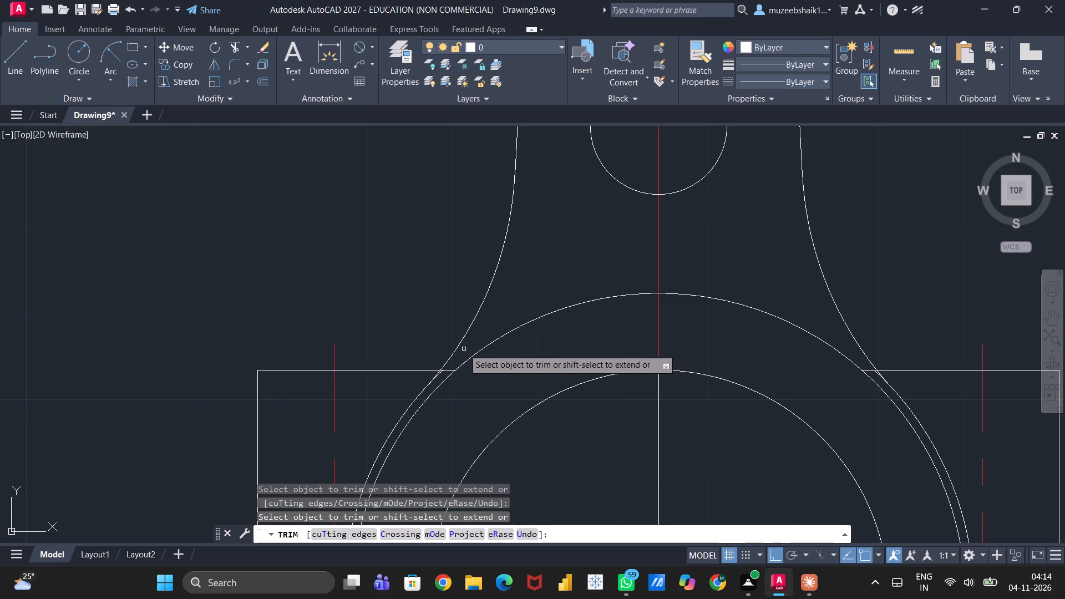
{"action": "scroll", "coordinate": [539, 359], "scroll_direction": "up", "scroll_amount": 1}
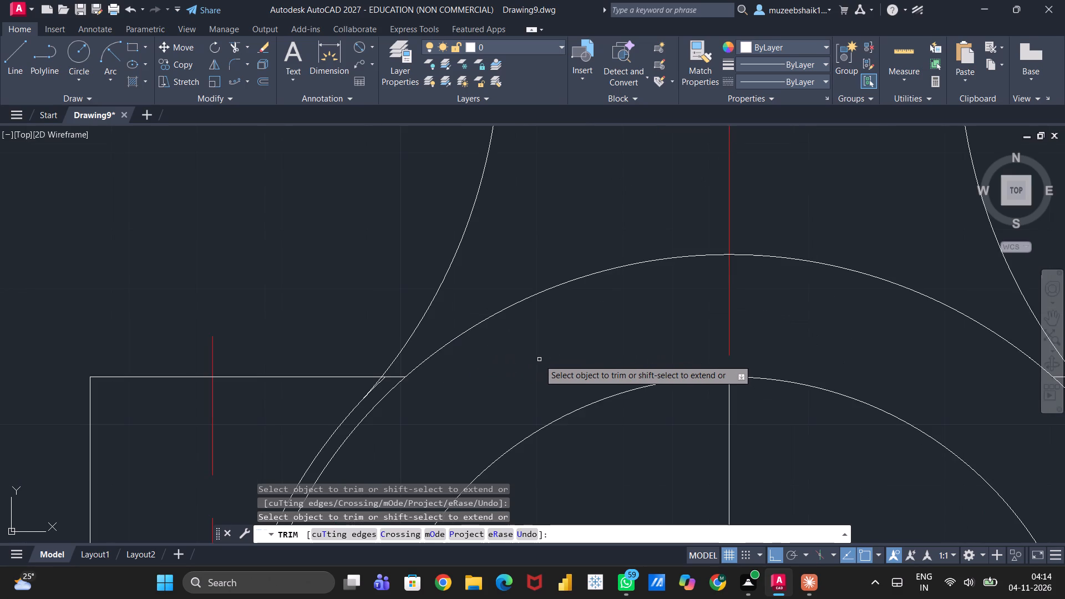
{"action": "scroll", "coordinate": [539, 359], "scroll_direction": "up", "scroll_amount": 1}
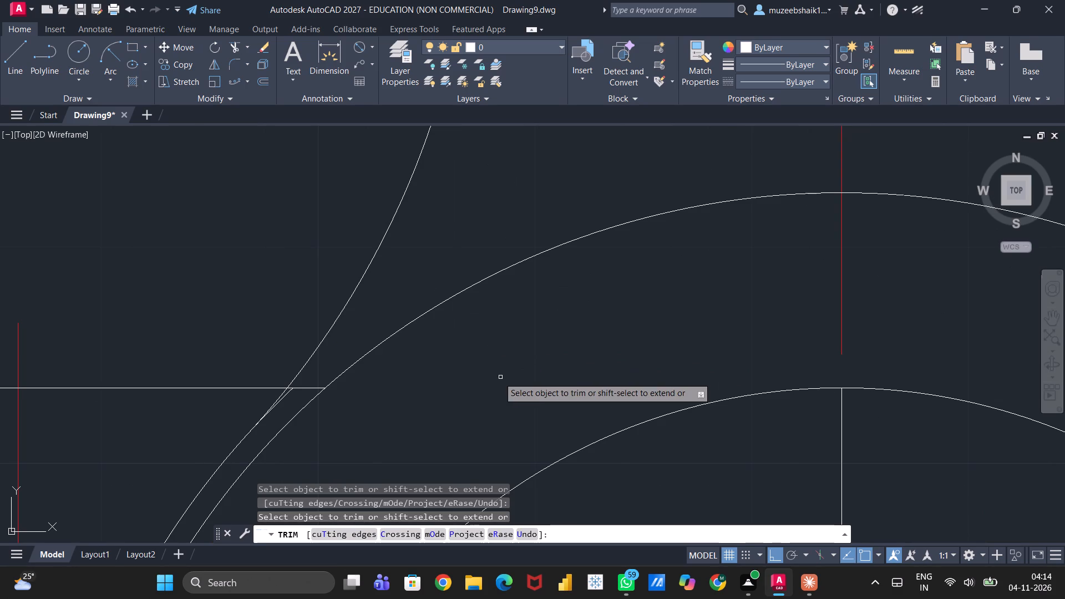
{"action": "left_click", "coordinate": [287, 397]}
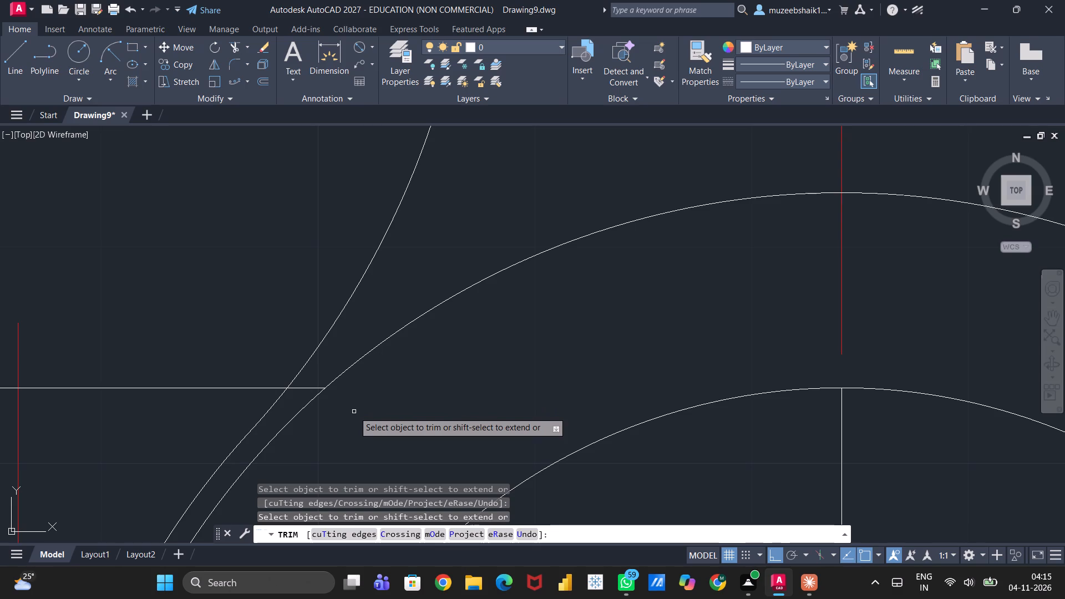
Trim the upper span of the remaining middle arc between the two lugs, on both sides of the centreline.
{"action": "scroll", "coordinate": [343, 405], "scroll_direction": "down", "scroll_amount": 1}
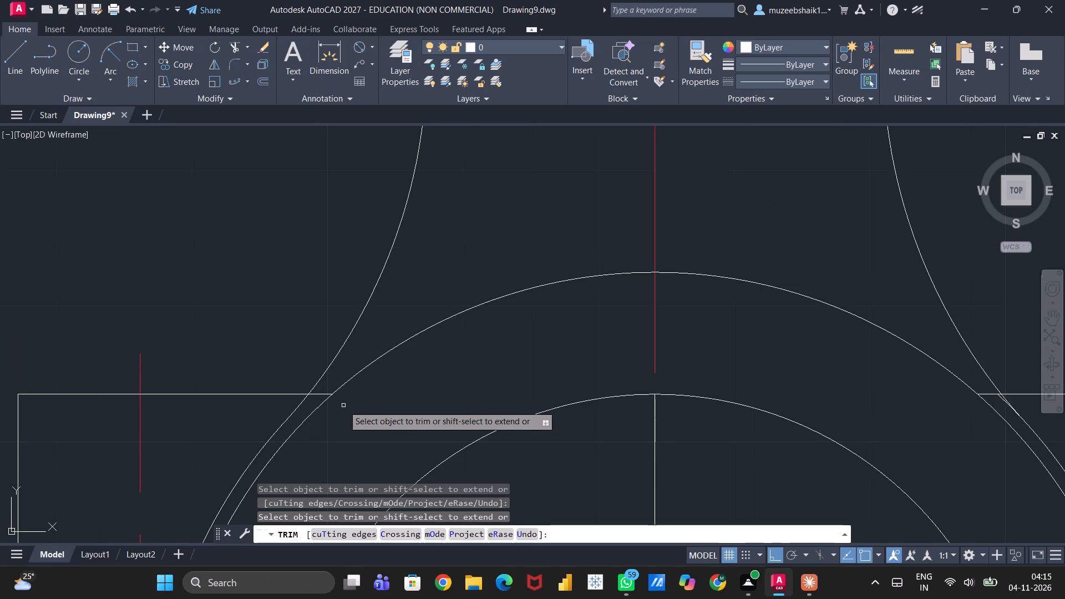
{"action": "scroll", "coordinate": [343, 405], "scroll_direction": "down", "scroll_amount": 1}
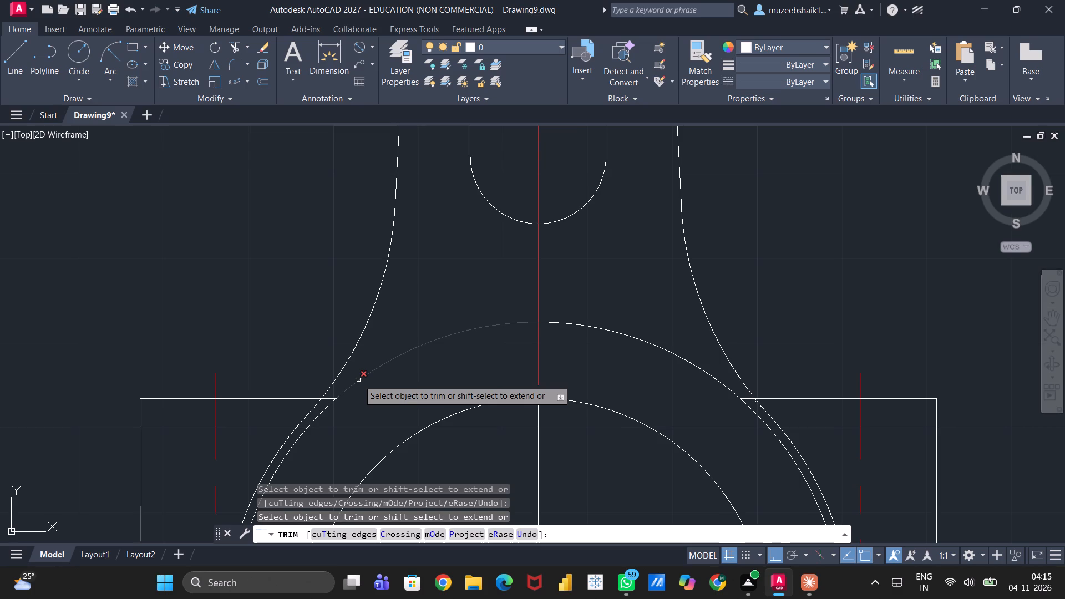
{"action": "scroll", "coordinate": [358, 380], "scroll_direction": "up", "scroll_amount": 1}
{"action": "scroll", "coordinate": [361, 400], "scroll_direction": "down", "scroll_amount": 2}
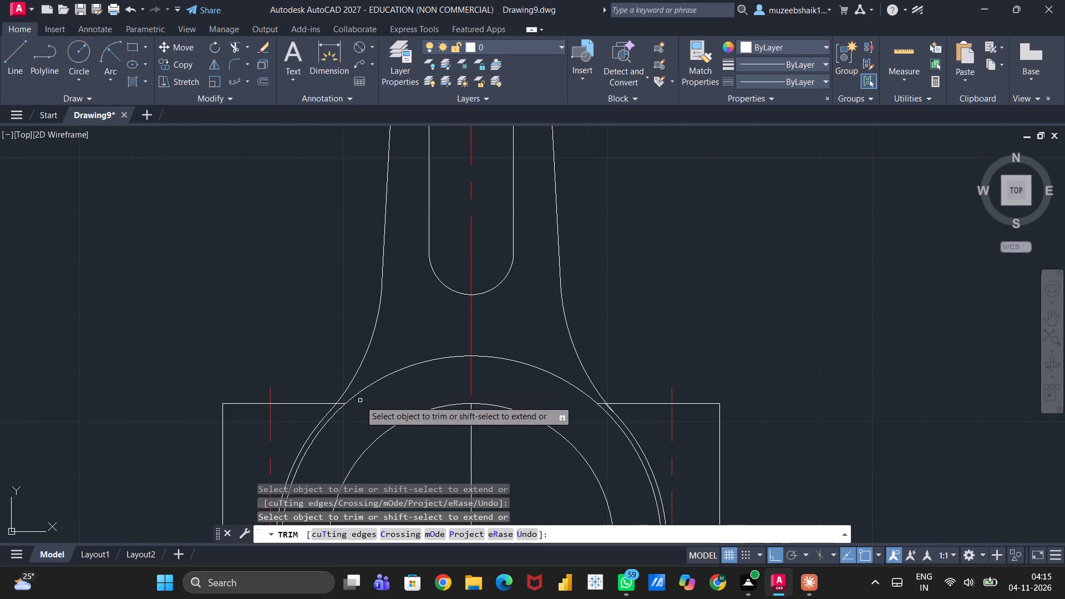
{"action": "scroll", "coordinate": [362, 405], "scroll_direction": "down", "scroll_amount": 1}
{"action": "scroll", "coordinate": [424, 423], "scroll_direction": "up", "scroll_amount": 1}
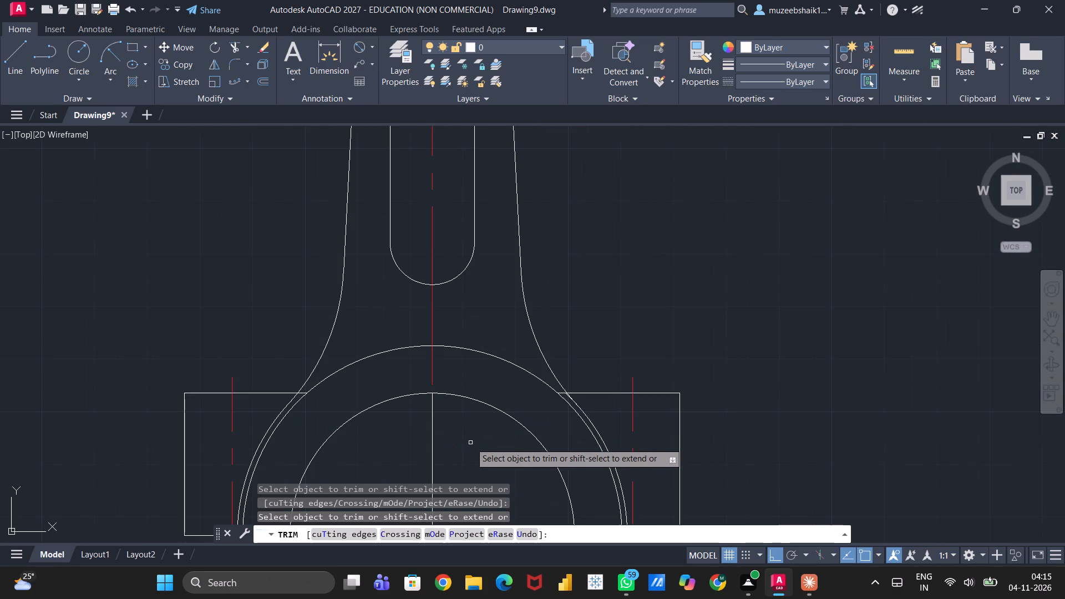
{"action": "scroll", "coordinate": [467, 443], "scroll_direction": "down", "scroll_amount": 2}
{"action": "middle_click_drag", "start_coordinate": [464, 444], "coordinate": [570, 383]}
{"action": "scroll", "coordinate": [463, 444], "scroll_direction": "up", "scroll_amount": 2}
{"action": "scroll", "coordinate": [461, 441], "scroll_direction": "down", "scroll_amount": 1}
{"action": "scroll", "coordinate": [484, 430], "scroll_direction": "up", "scroll_amount": 1}
{"action": "scroll", "coordinate": [561, 387], "scroll_direction": "up", "scroll_amount": 1}
{"action": "scroll", "coordinate": [570, 383], "scroll_direction": "down", "scroll_amount": 1}
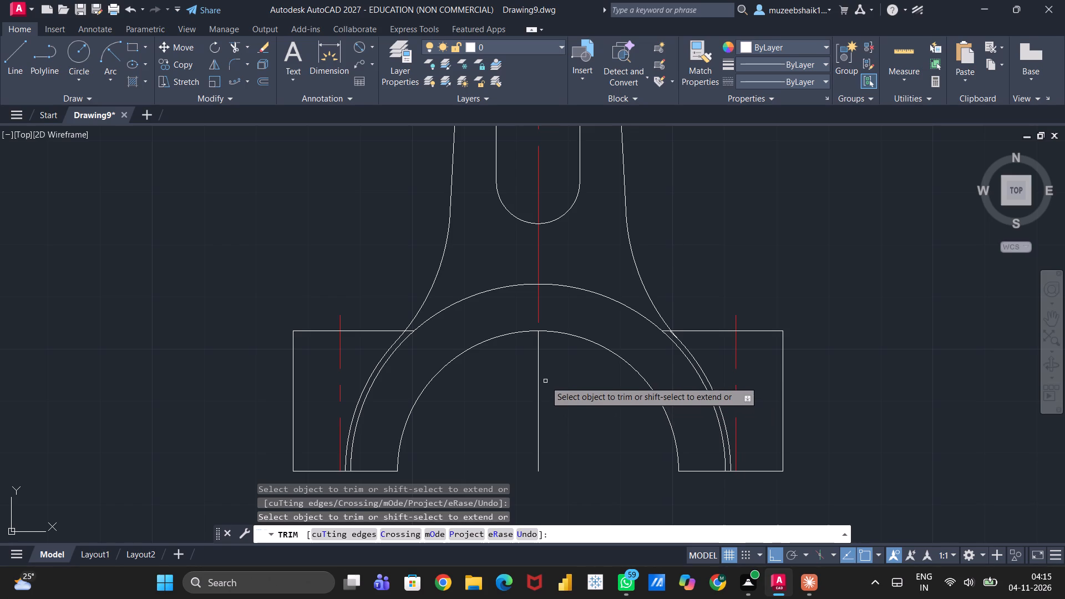
{"action": "left_click", "coordinate": [603, 297]}
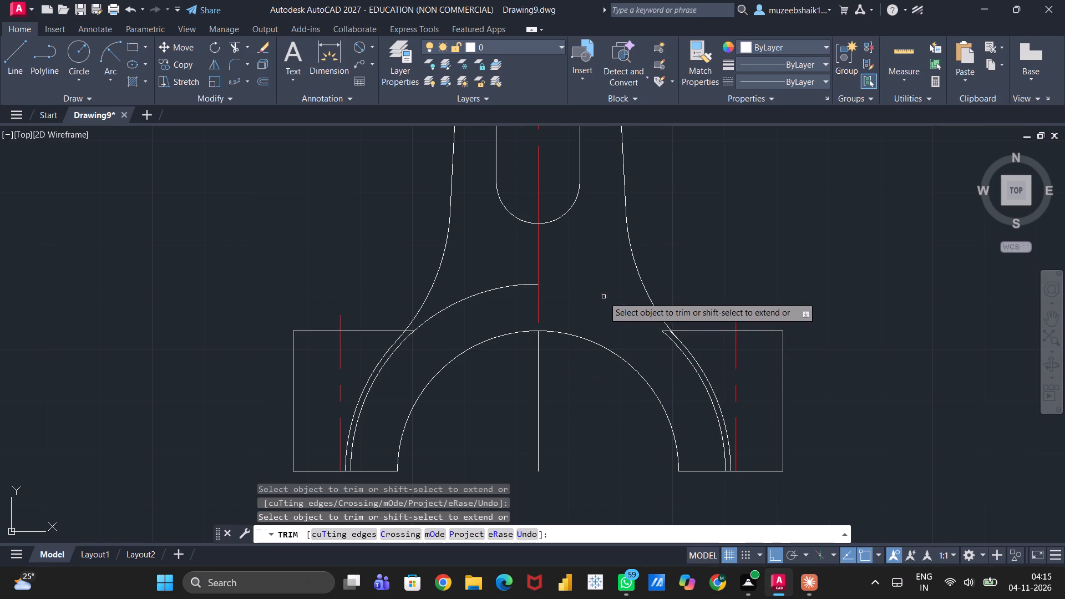
{"action": "left_click", "coordinate": [489, 290]}
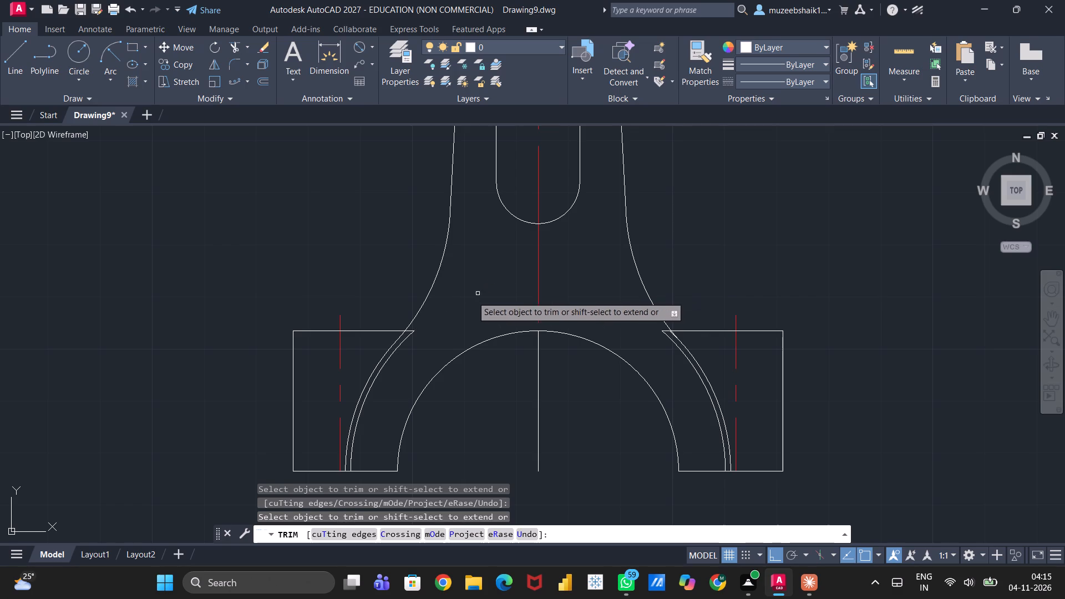
Trim the middle arc's lower remnants on both sides and the inner stubs of both lugs' top lines past the fillets.
{"action": "left_click", "coordinate": [413, 336]}
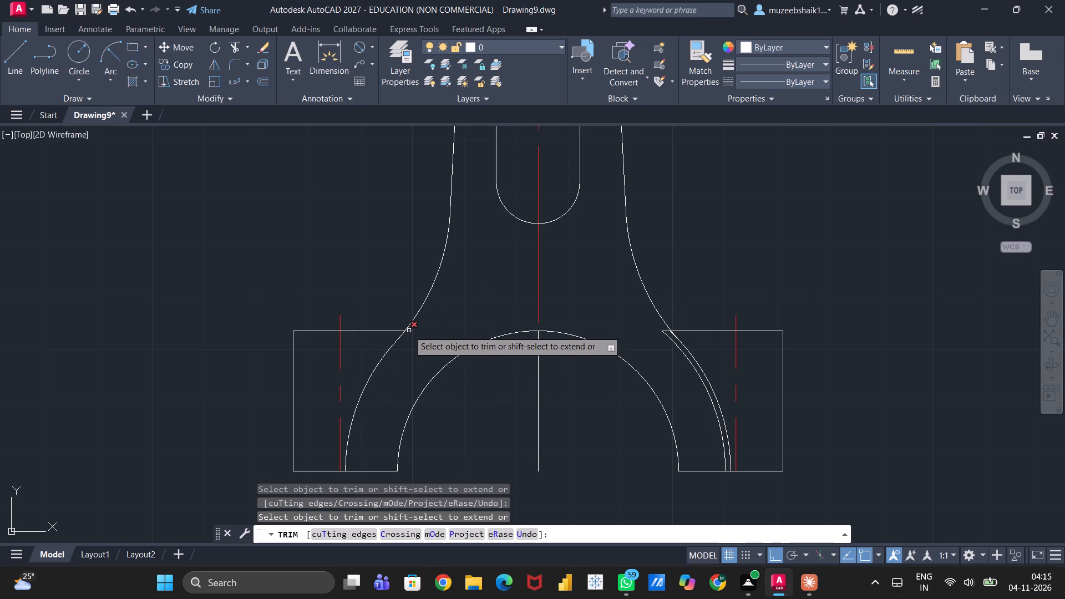
{"action": "left_click", "coordinate": [409, 331]}
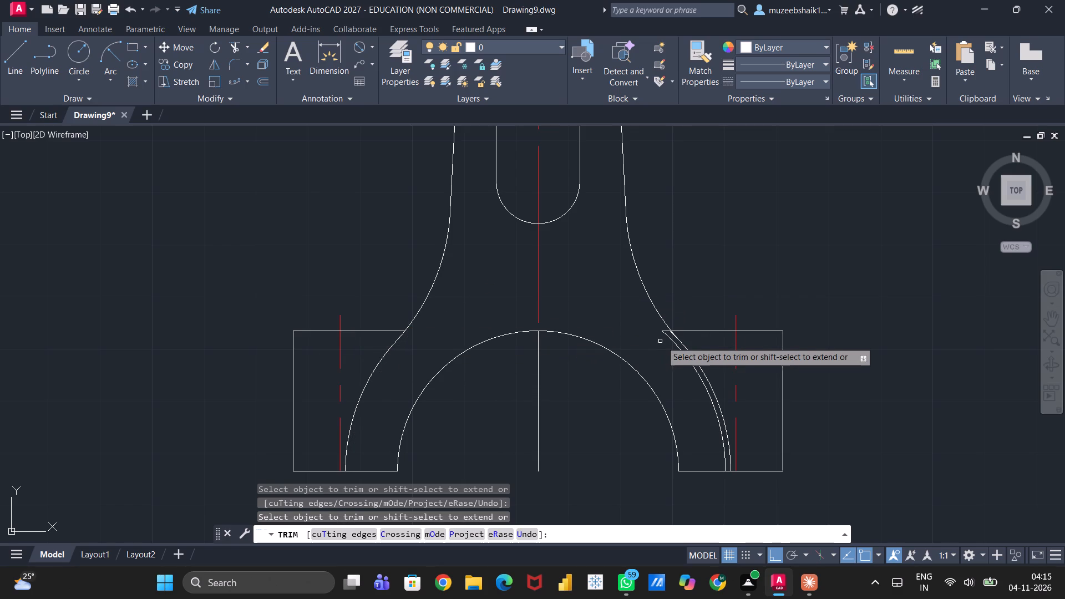
{"action": "left_click", "coordinate": [671, 338]}
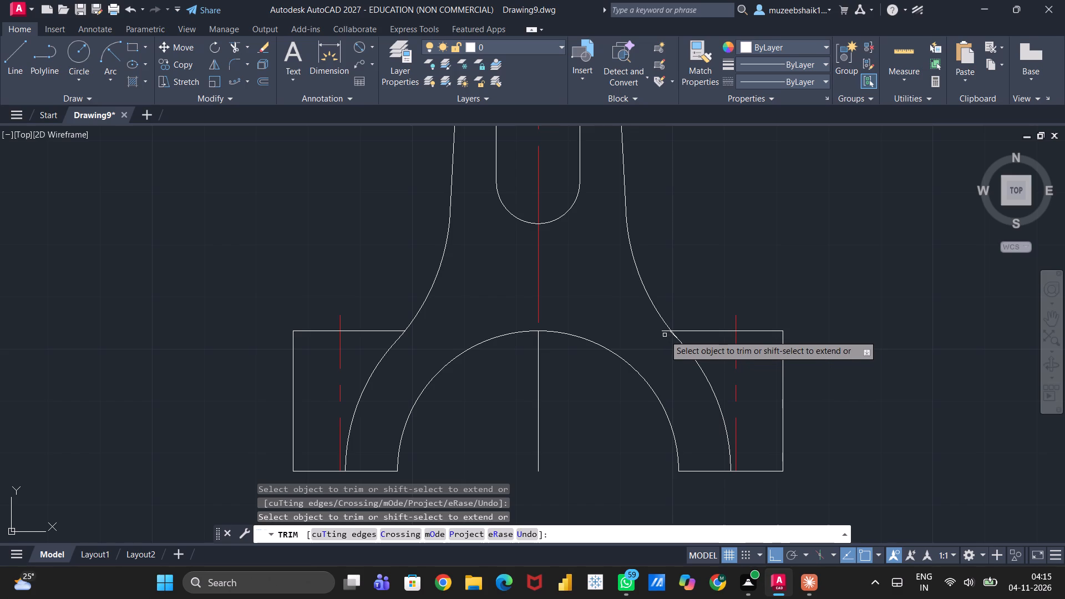
{"action": "left_click", "coordinate": [663, 333]}
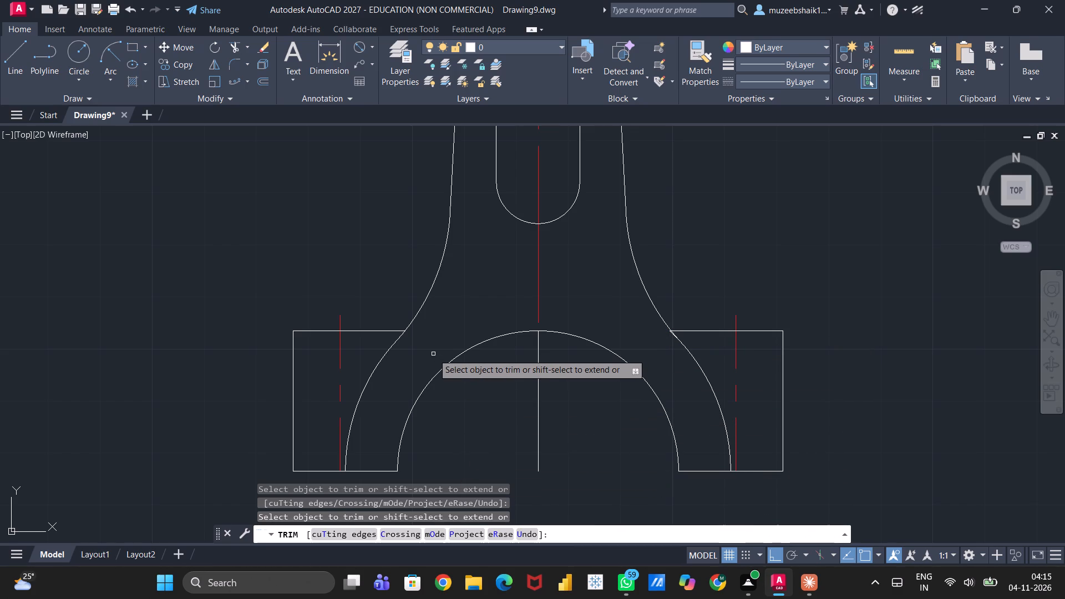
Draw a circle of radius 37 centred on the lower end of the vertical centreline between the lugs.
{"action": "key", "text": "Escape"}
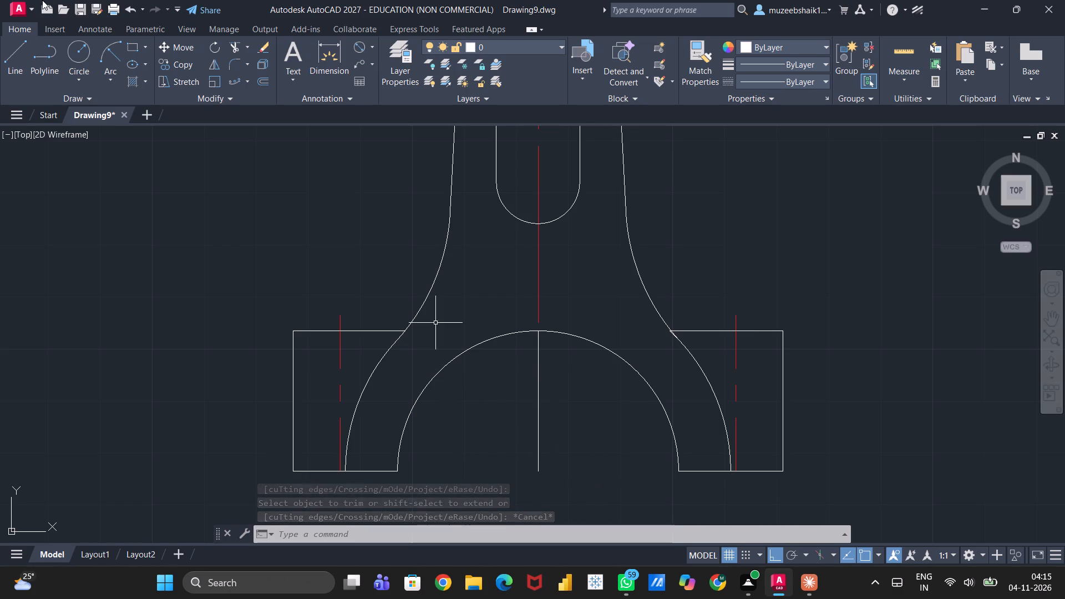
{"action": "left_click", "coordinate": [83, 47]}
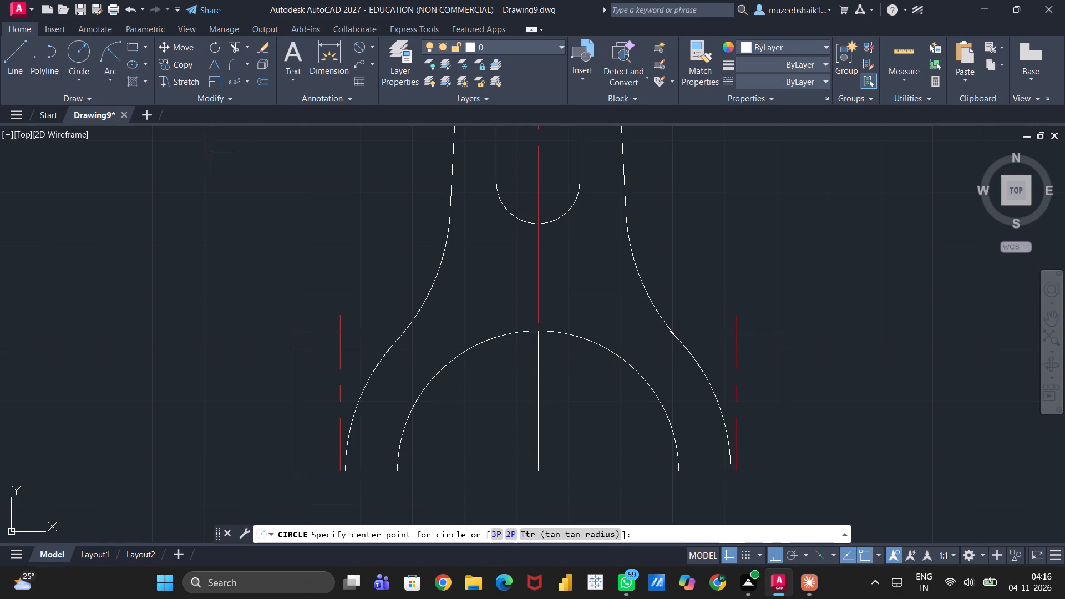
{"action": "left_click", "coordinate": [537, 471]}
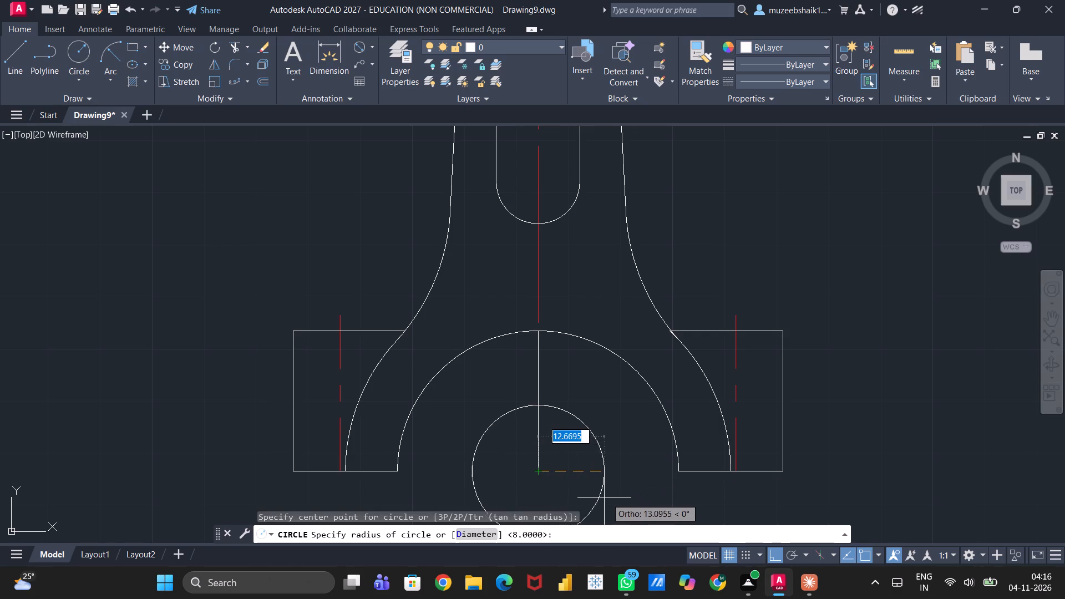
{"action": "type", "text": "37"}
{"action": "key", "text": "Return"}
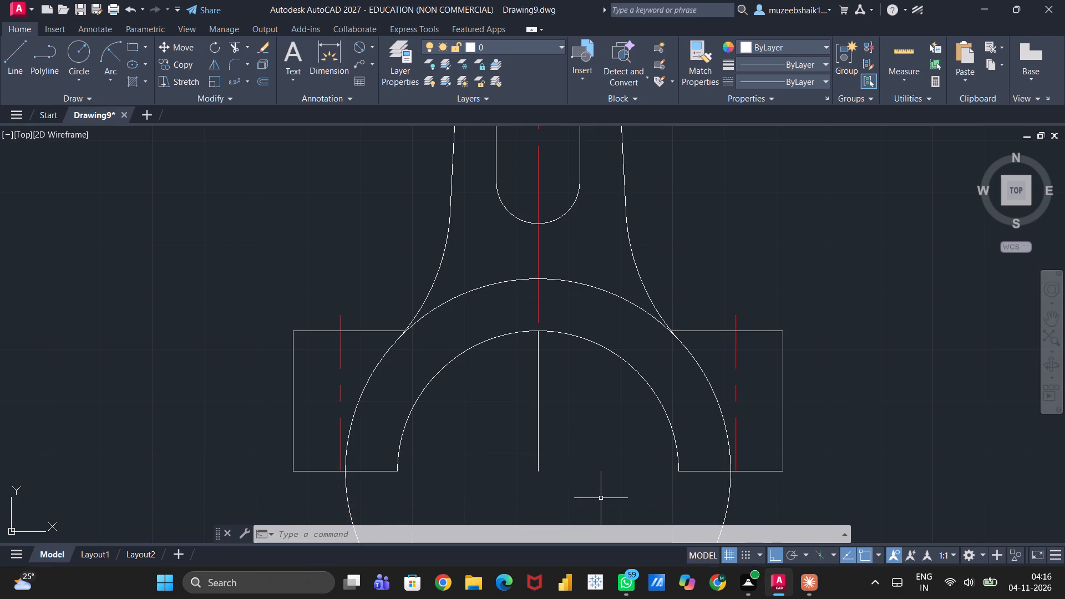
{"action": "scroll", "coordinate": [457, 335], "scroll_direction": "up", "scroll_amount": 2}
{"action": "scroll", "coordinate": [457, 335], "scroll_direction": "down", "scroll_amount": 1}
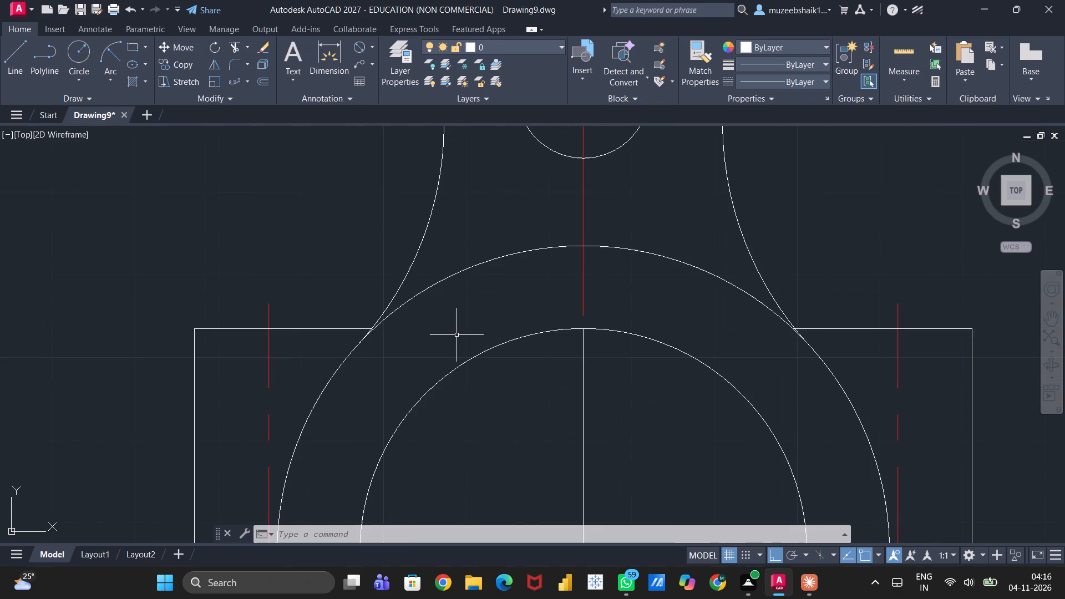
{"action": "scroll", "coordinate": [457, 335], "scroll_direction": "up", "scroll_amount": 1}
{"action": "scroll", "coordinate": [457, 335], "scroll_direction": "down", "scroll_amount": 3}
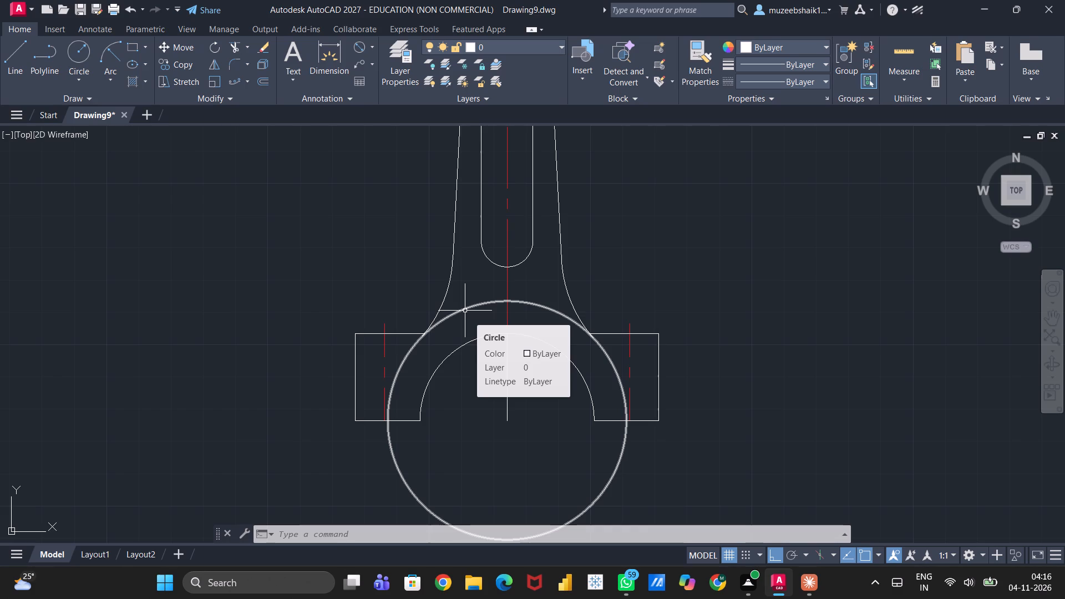
Undo the new circle and the preceding trims of the tapered lines, arcs and lug top lines.
{"action": "key", "text": "Escape"}
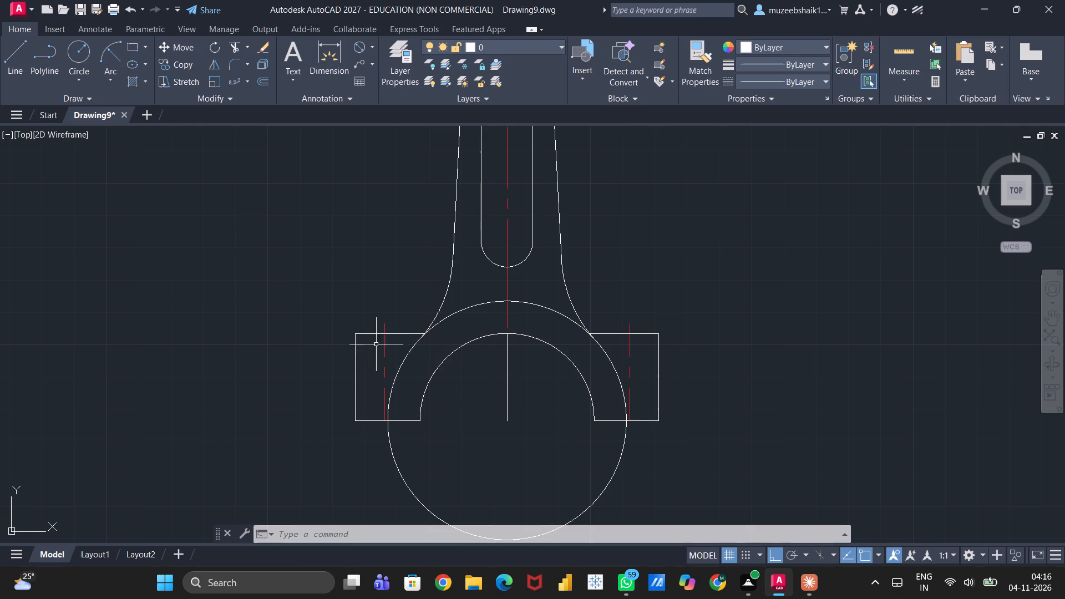
{"action": "left_click", "coordinate": [131, 10]}
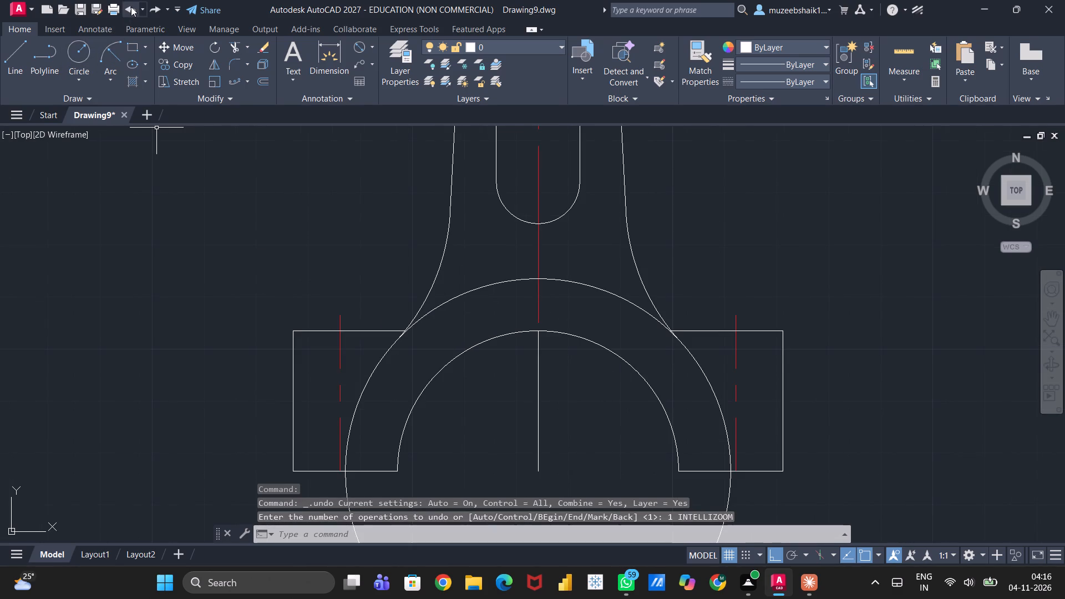
{"action": "left_click", "coordinate": [131, 7]}
{"action": "left_click", "coordinate": [131, 7]}
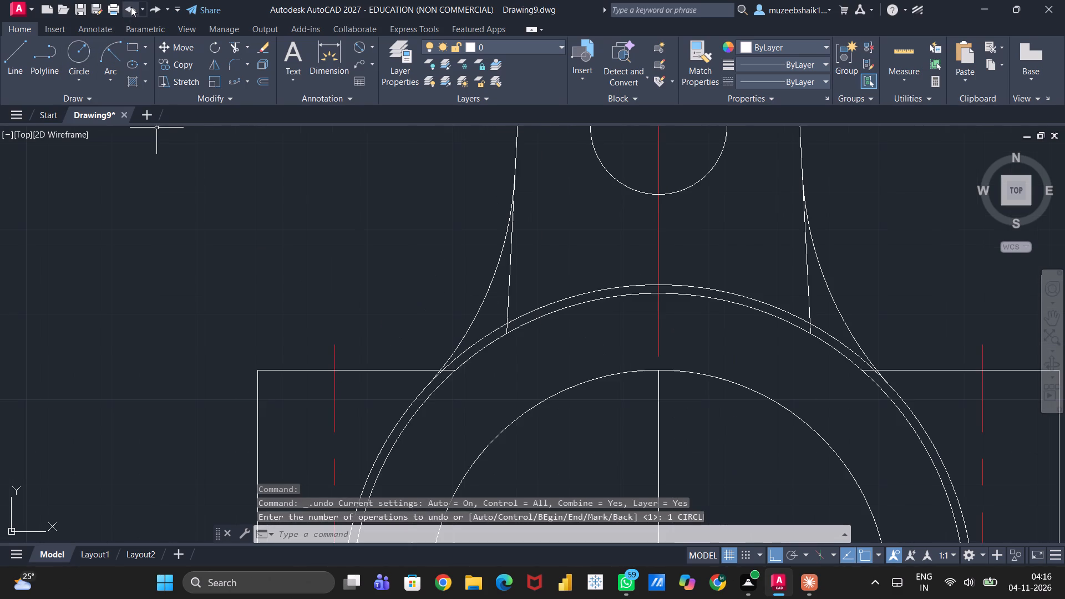
Trim the lower ends of the right and left tapered lines between their fillets and the outermost large arc.
{"action": "scroll", "coordinate": [590, 354], "scroll_direction": "down", "scroll_amount": 2}
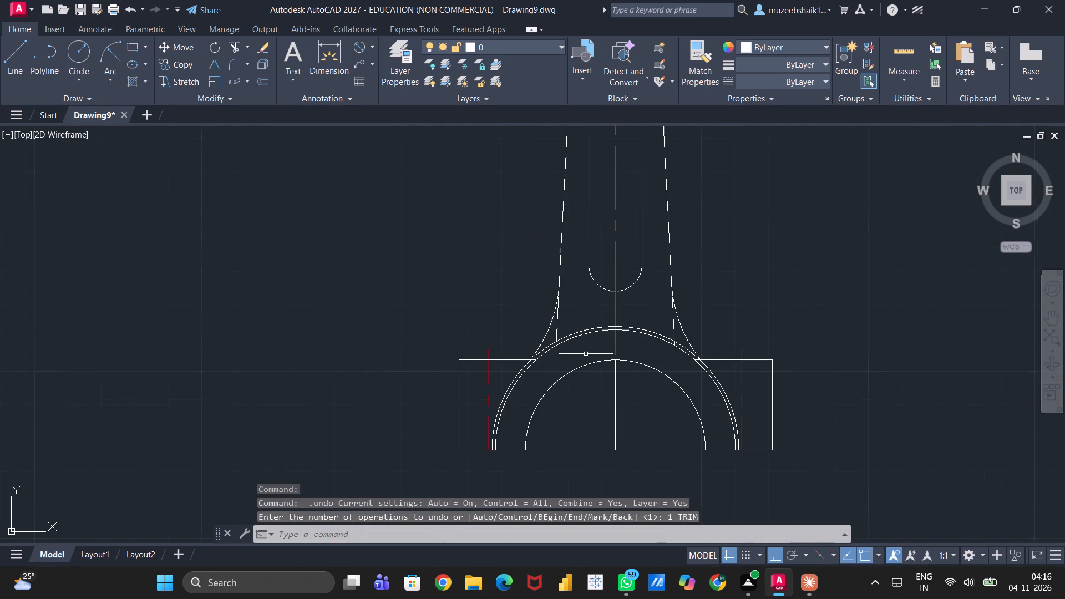
{"action": "scroll", "coordinate": [582, 352], "scroll_direction": "up", "scroll_amount": 1}
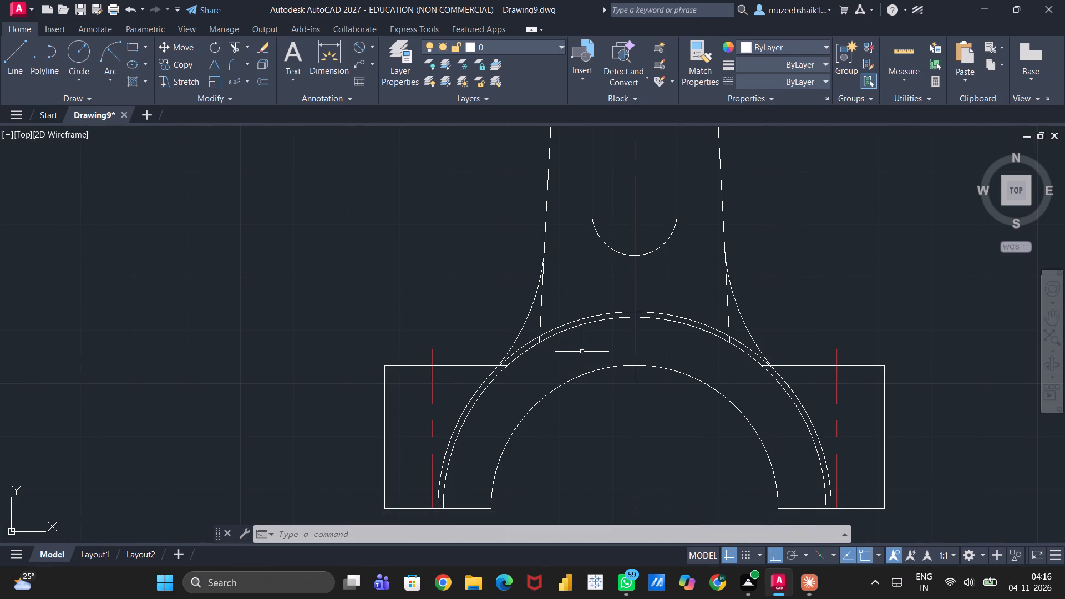
{"action": "scroll", "coordinate": [579, 352], "scroll_direction": "down", "scroll_amount": 1}
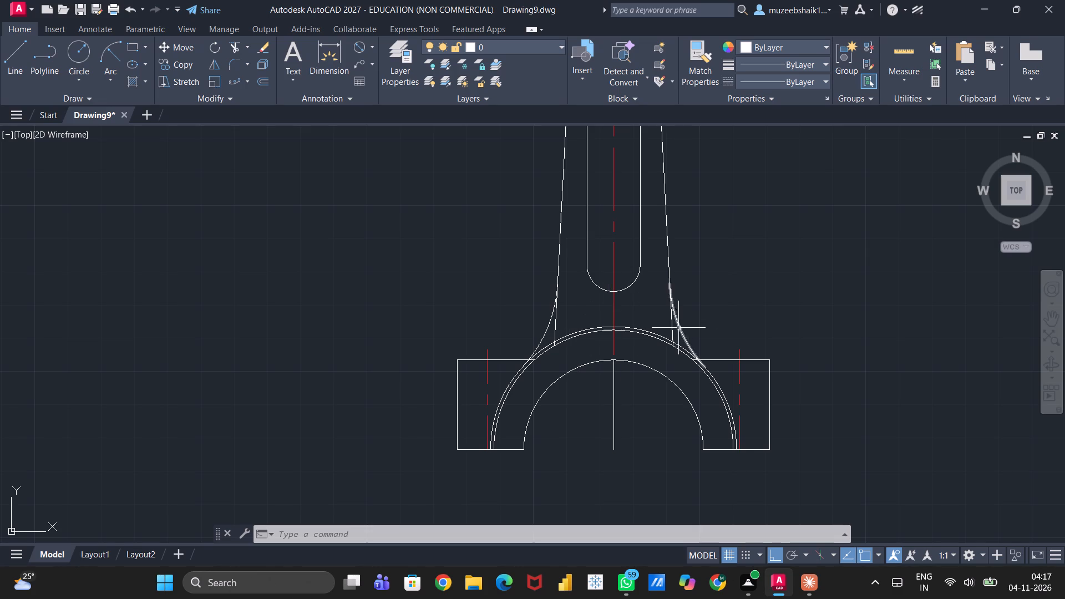
{"action": "scroll", "coordinate": [756, 329], "scroll_direction": "up", "scroll_amount": 1}
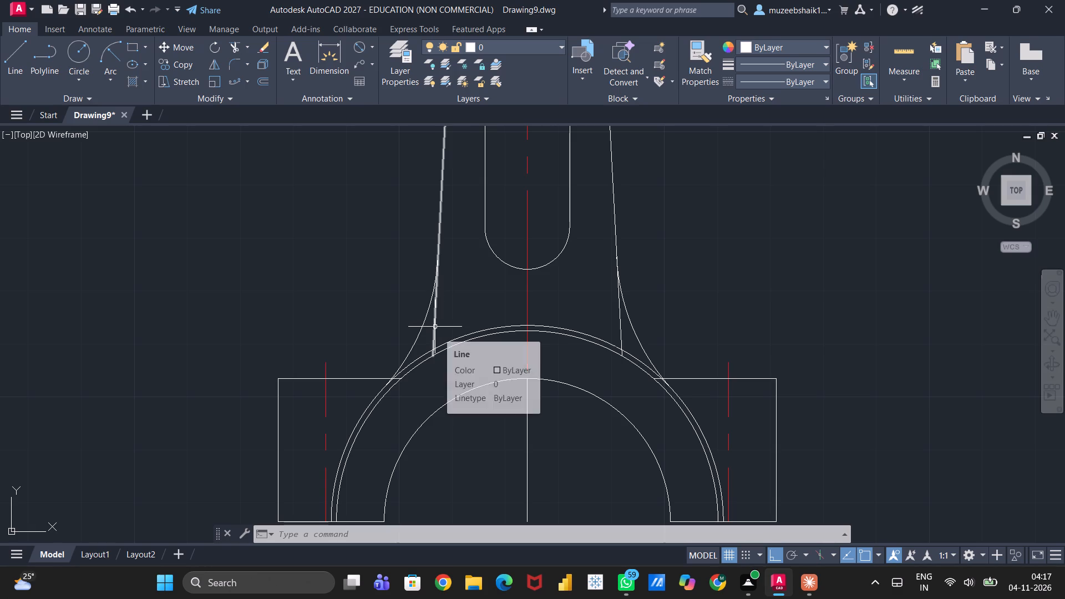
{"action": "key", "text": "t"}
{"action": "key", "text": "r"}
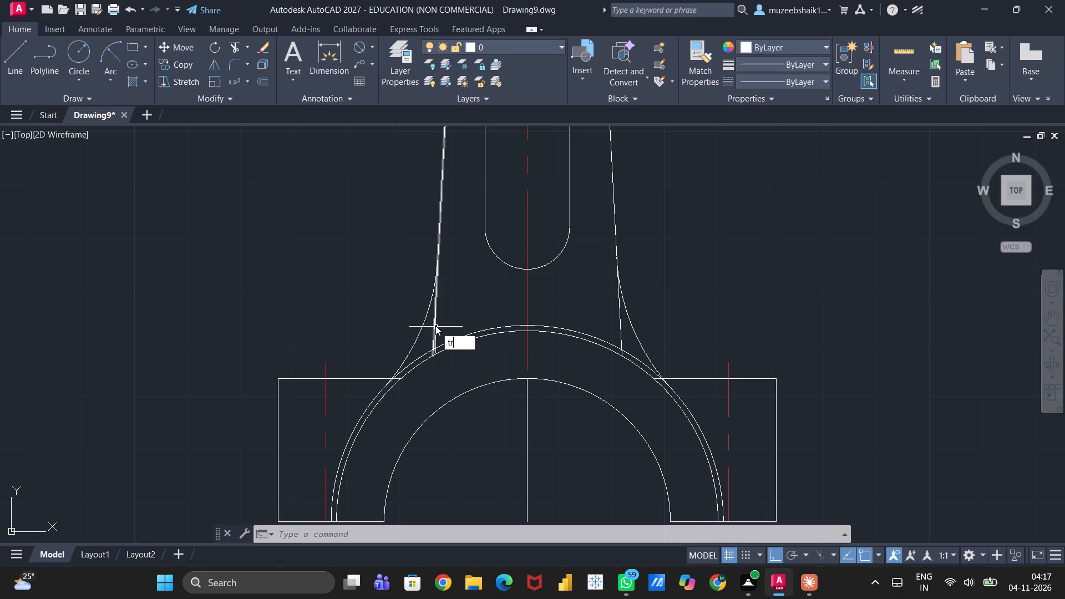
{"action": "key", "text": "Return"}
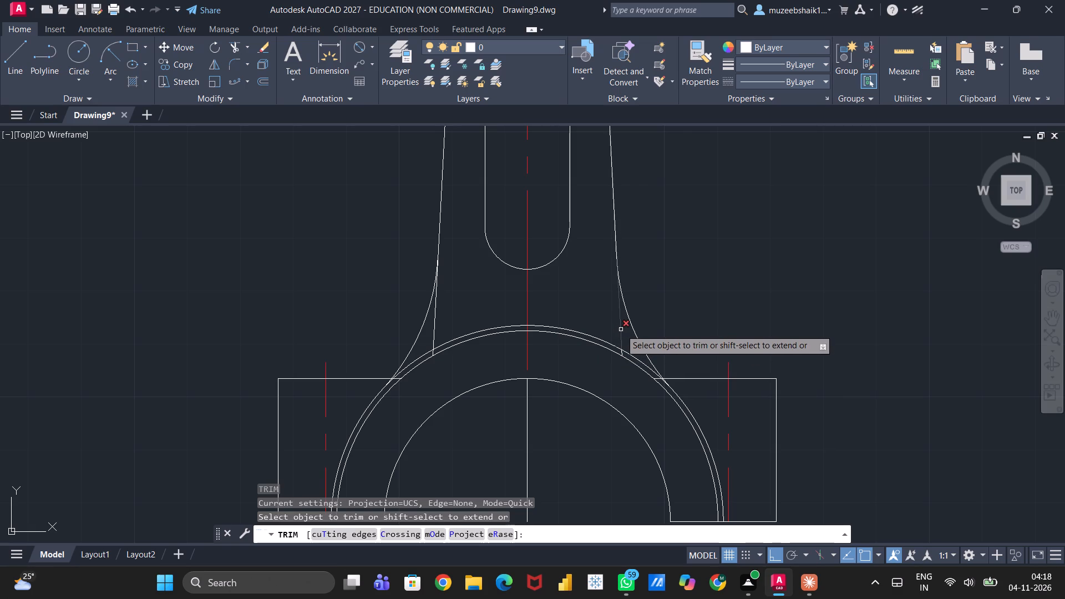
{"action": "left_click", "coordinate": [621, 329]}
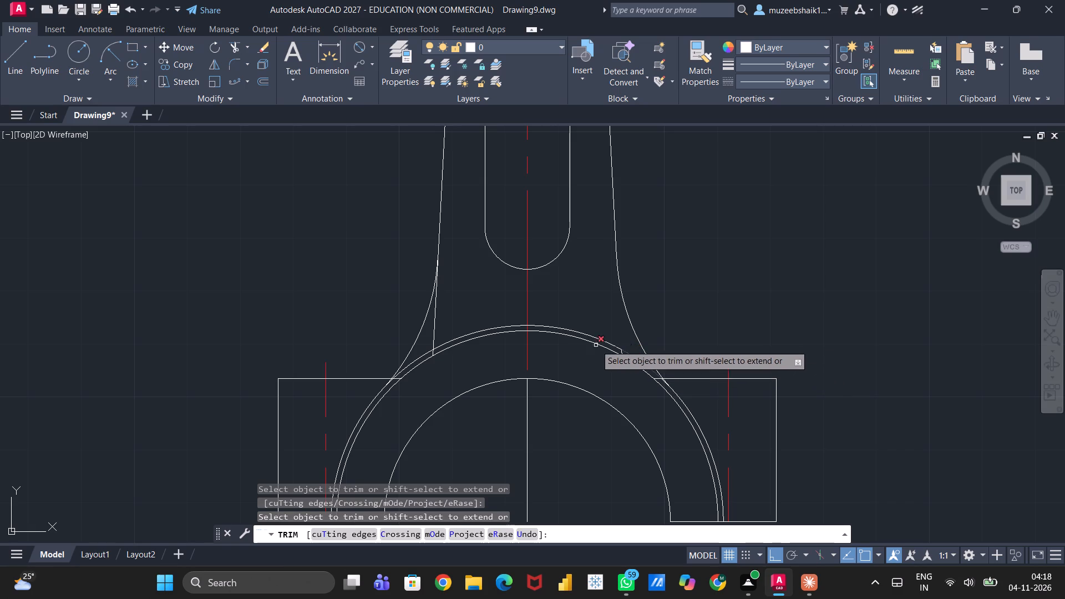
{"action": "left_click", "coordinate": [437, 324]}
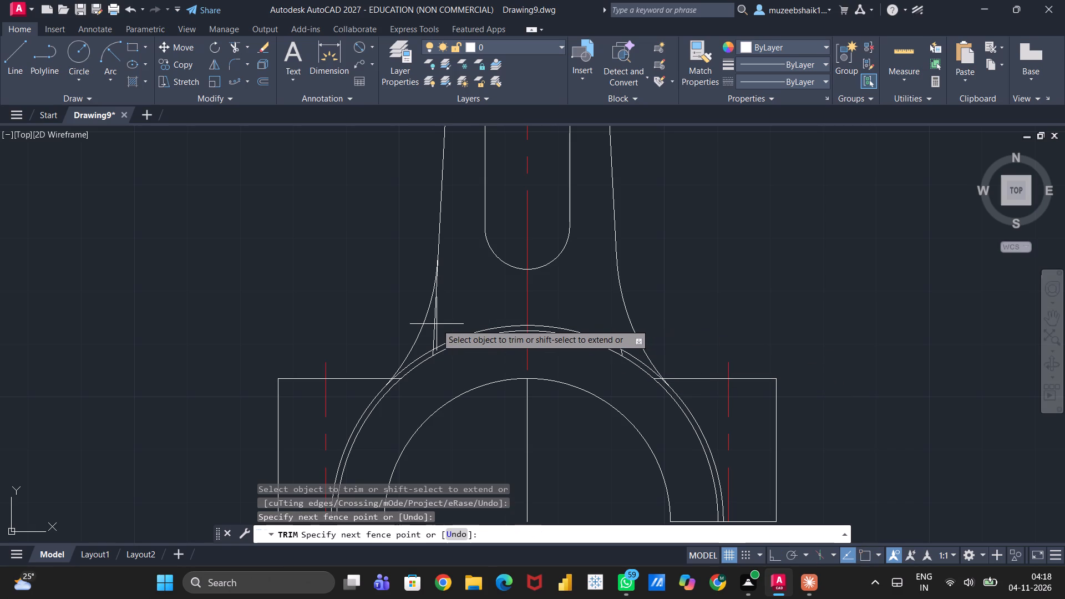
{"action": "left_click", "coordinate": [432, 326]}
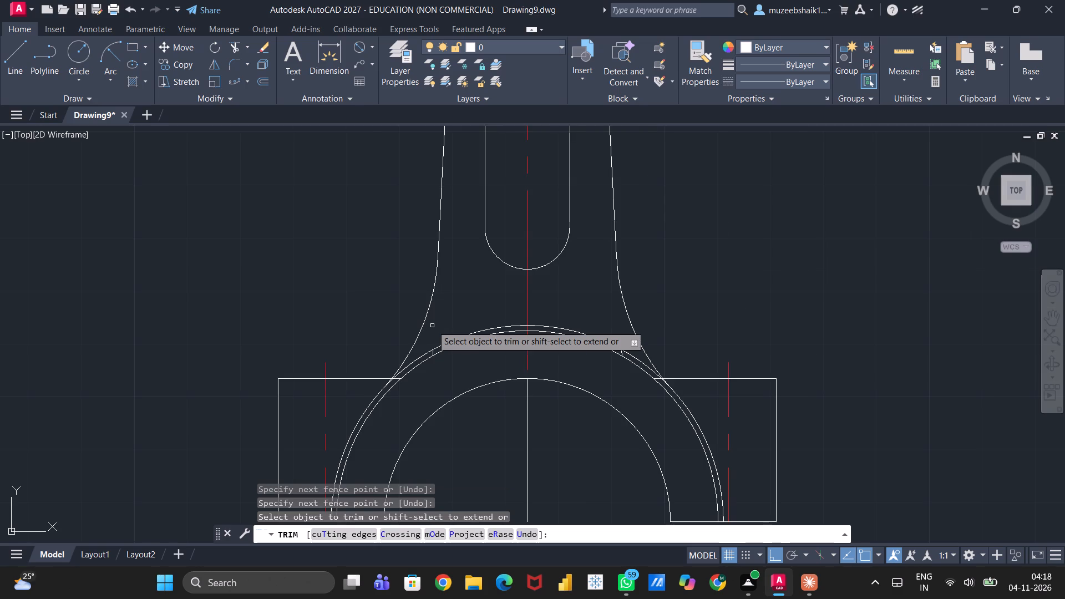
Trim both tapered lines' short stubs between the two close arcs, and the left lug's top line between those arcs.
{"action": "scroll", "coordinate": [432, 326], "scroll_direction": "up", "scroll_amount": 1, "text": "ctrl"}
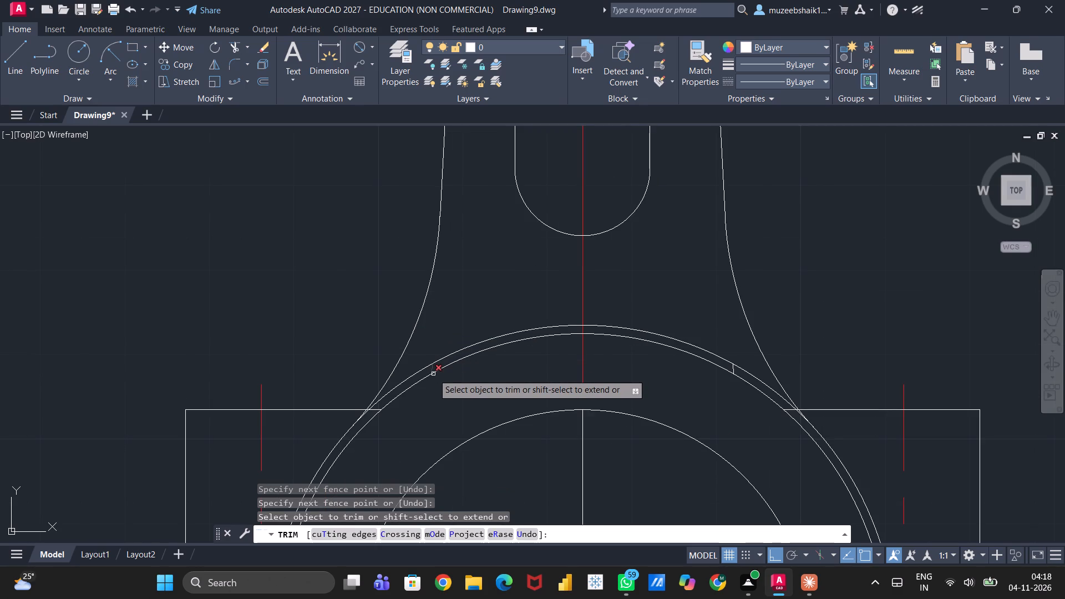
{"action": "scroll", "coordinate": [433, 374], "scroll_direction": "up", "scroll_amount": 3, "text": "ctrl"}
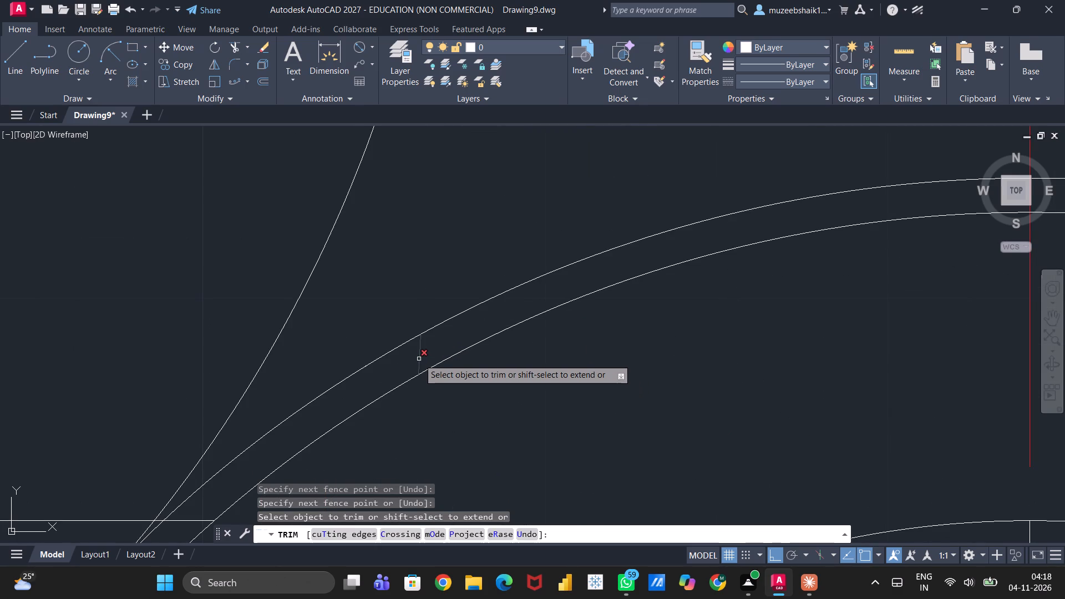
{"action": "left_click", "coordinate": [419, 359]}
{"action": "scroll", "coordinate": [419, 359], "scroll_direction": "down", "scroll_amount": 3, "text": "ctrl"}
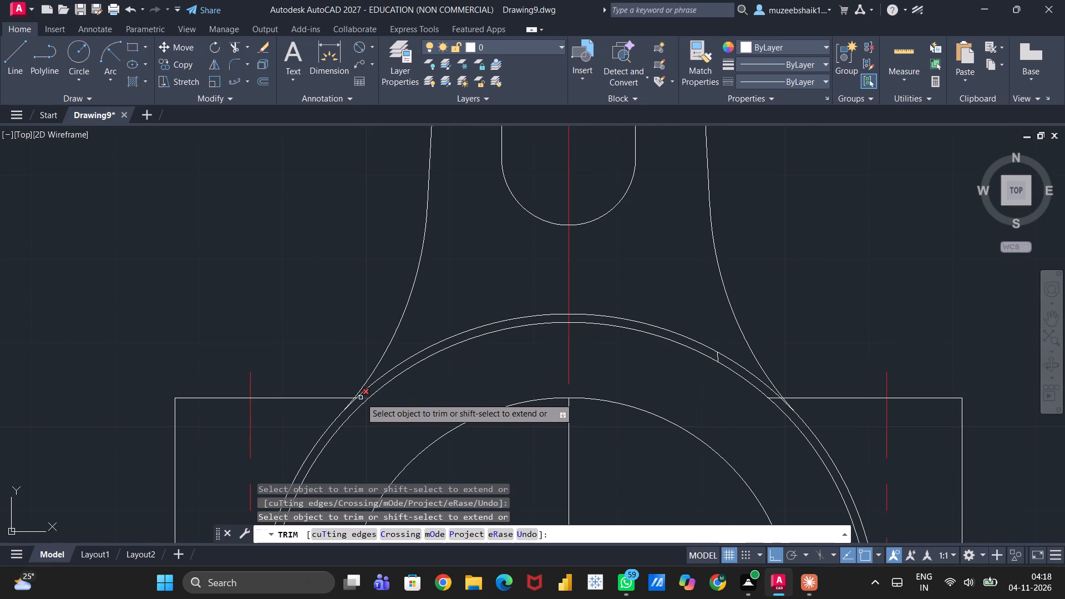
{"action": "left_click", "coordinate": [361, 398]}
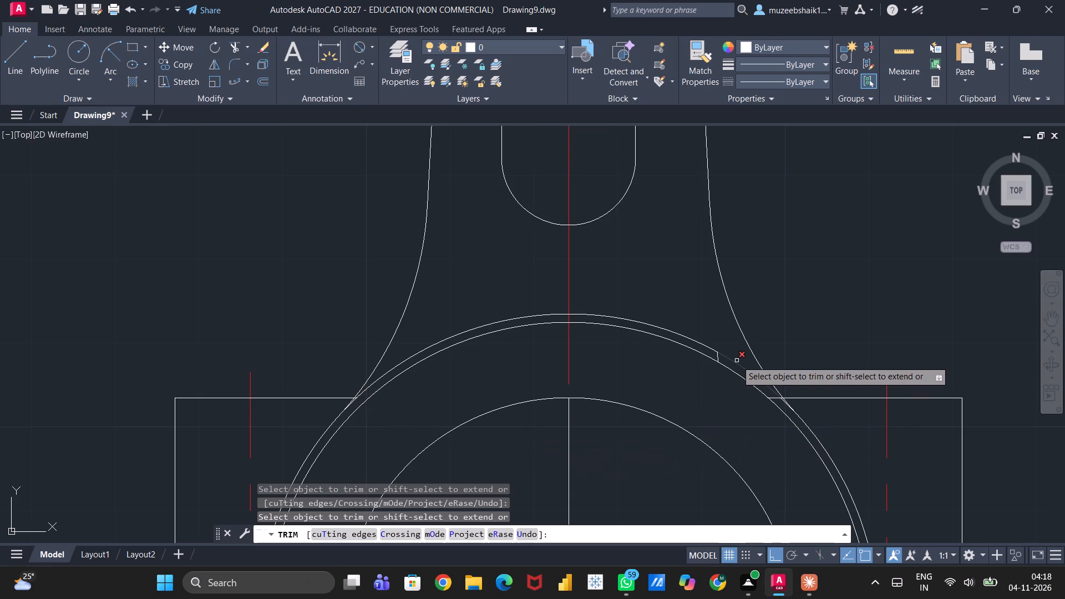
{"action": "left_click", "coordinate": [719, 357]}
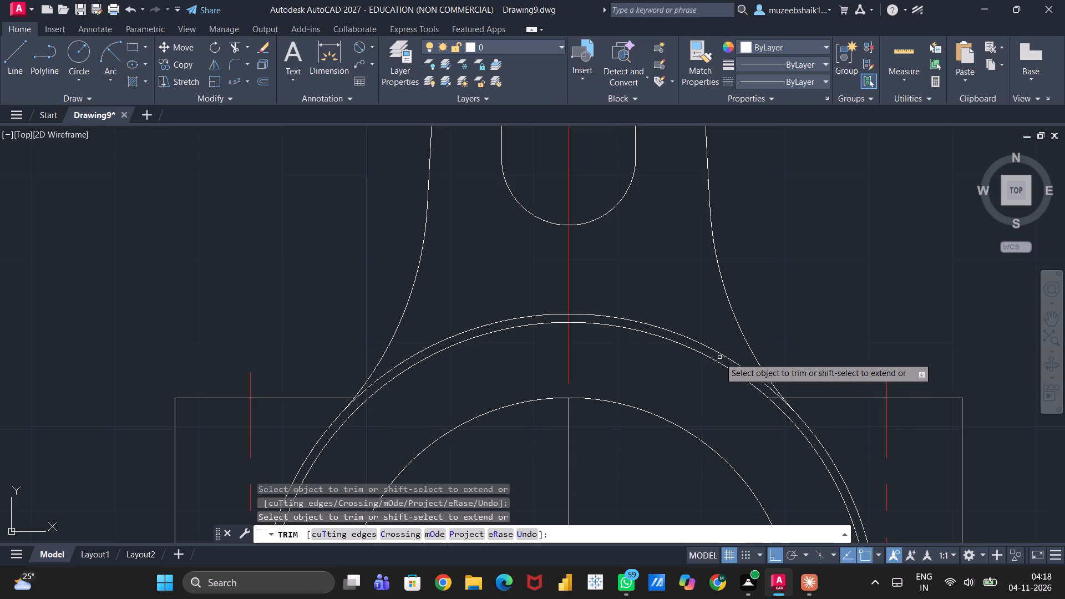
Trim the right lug's top line between the two close arcs and the left lug's remaining top-line stub past its fillet.
{"action": "scroll", "coordinate": [719, 357], "scroll_direction": "up", "scroll_amount": 2}
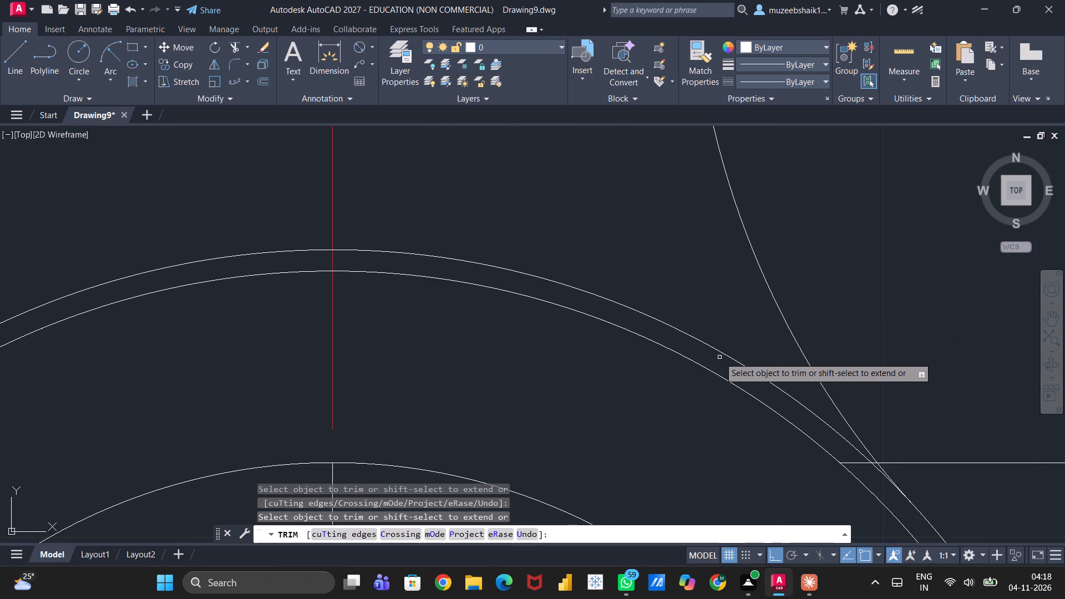
{"action": "left_click", "coordinate": [858, 461]}
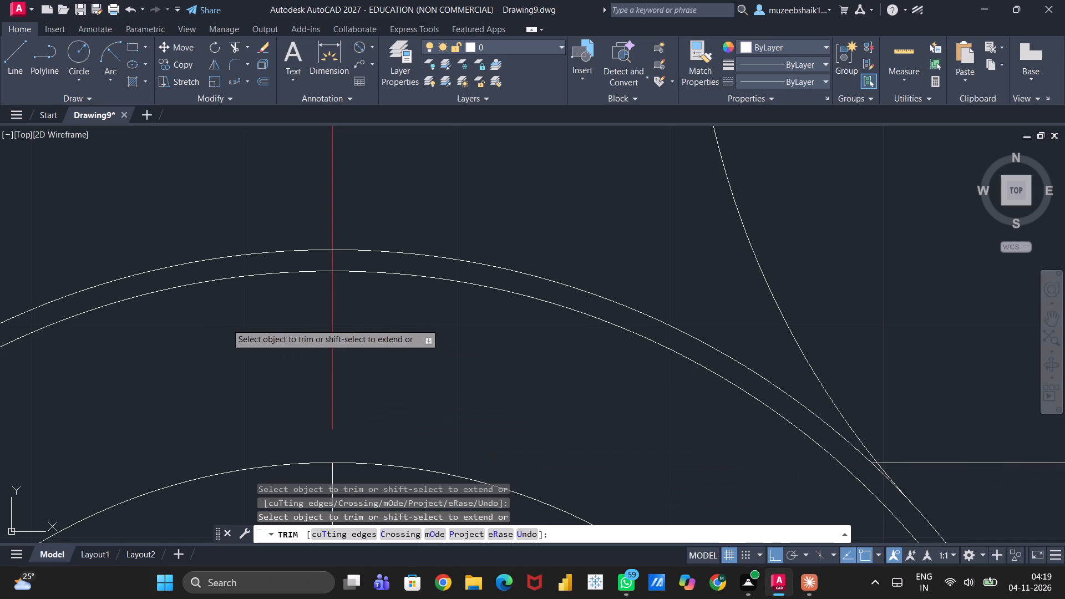
{"action": "scroll", "coordinate": [222, 317], "scroll_direction": "down", "scroll_amount": 1}
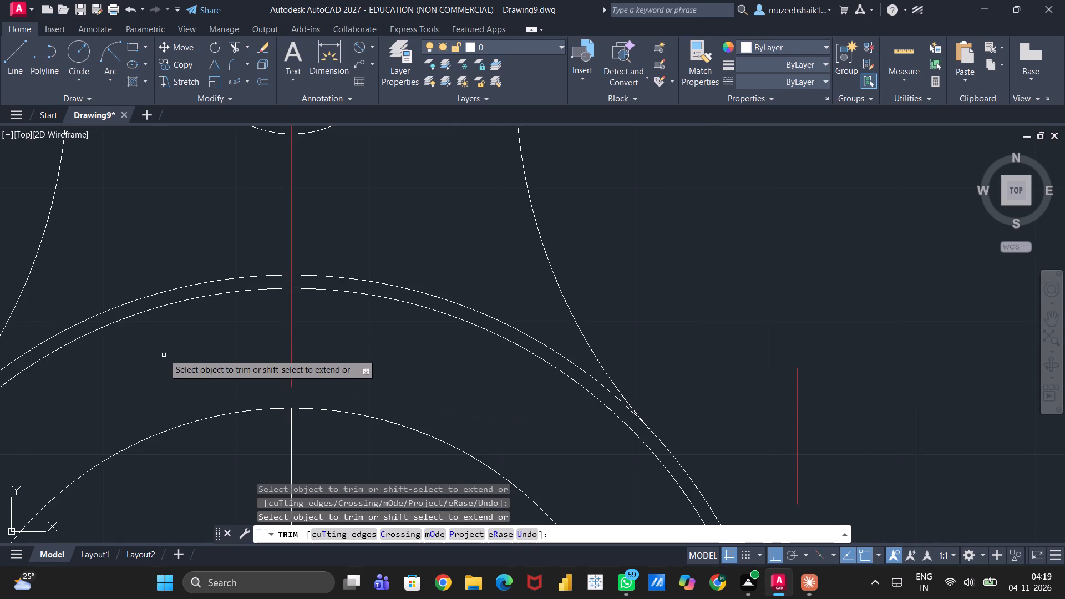
{"action": "scroll", "coordinate": [166, 337], "scroll_direction": "down", "scroll_amount": 3}
{"action": "scroll", "coordinate": [107, 351], "scroll_direction": "up", "scroll_amount": 2}
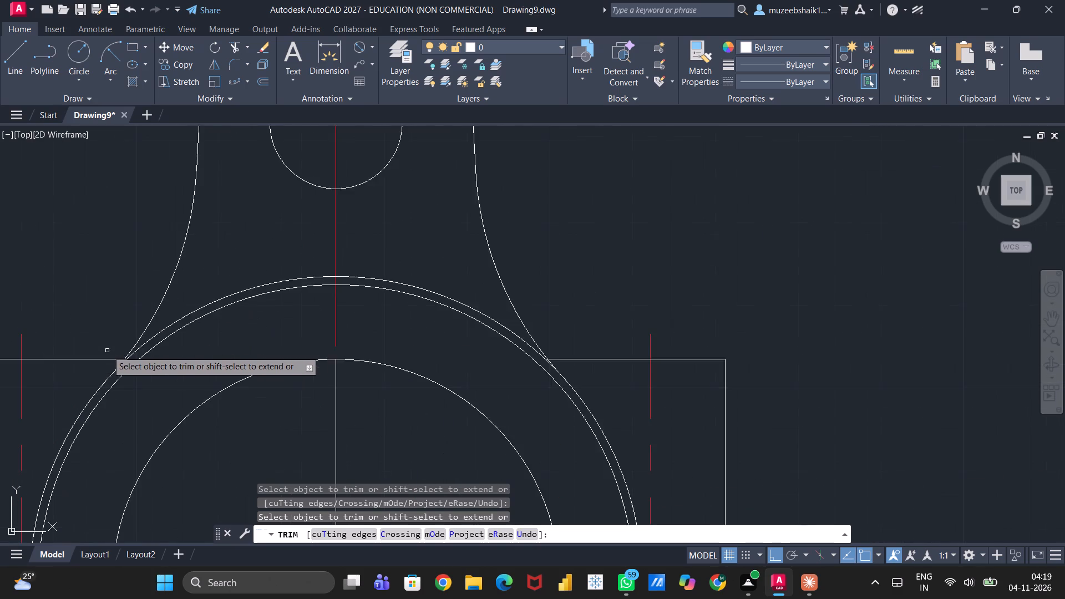
{"action": "scroll", "coordinate": [107, 351], "scroll_direction": "up", "scroll_amount": 2}
{"action": "scroll", "coordinate": [205, 348], "scroll_direction": "up", "scroll_amount": 3}
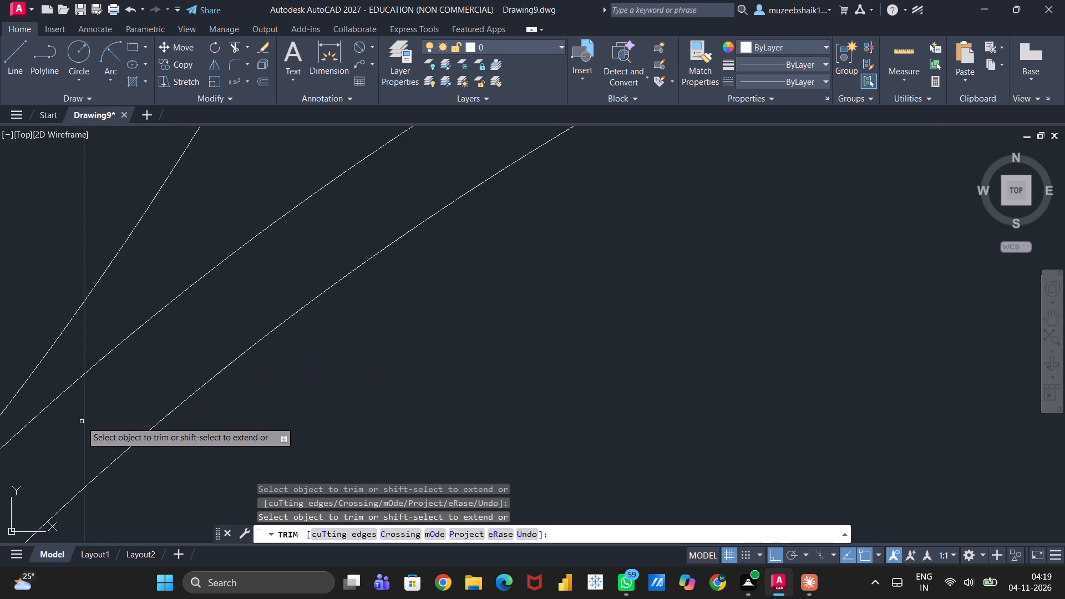
{"action": "middle_click_drag", "start_coordinate": [82, 422], "coordinate": [297, 352]}
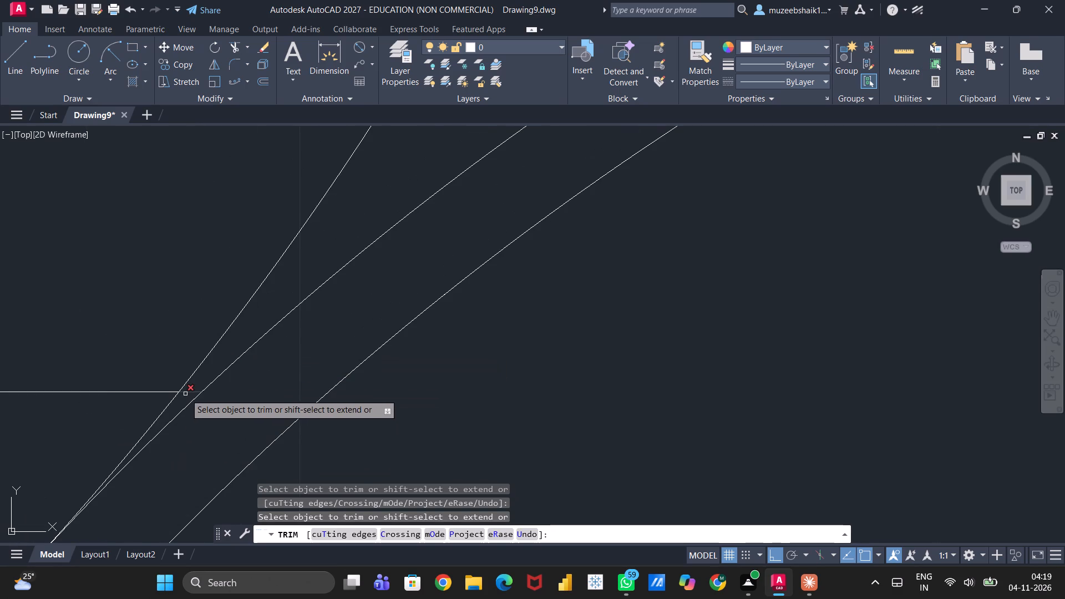
{"action": "left_click", "coordinate": [187, 393]}
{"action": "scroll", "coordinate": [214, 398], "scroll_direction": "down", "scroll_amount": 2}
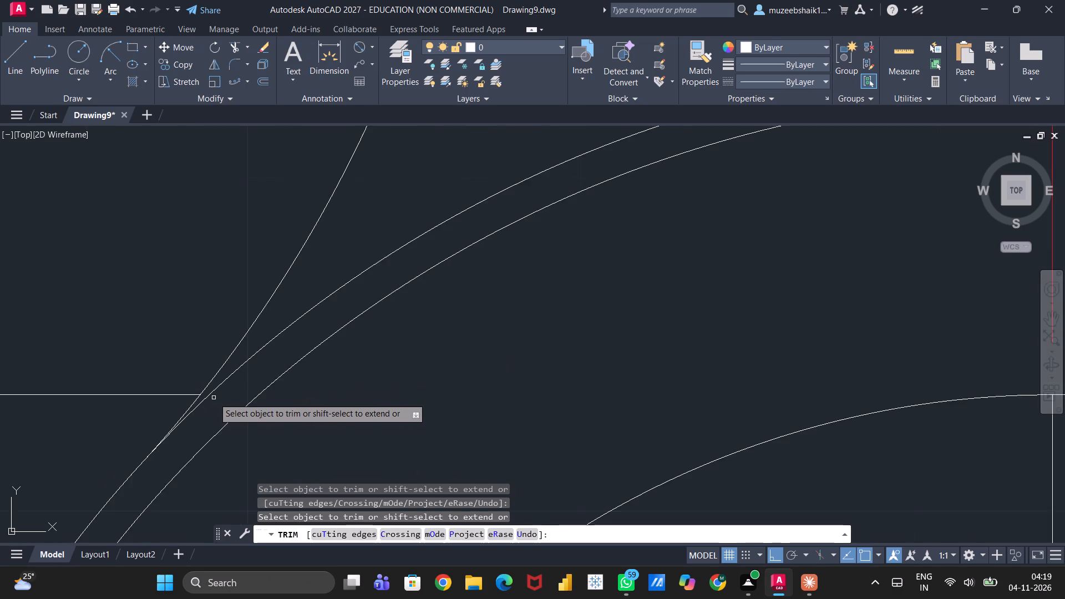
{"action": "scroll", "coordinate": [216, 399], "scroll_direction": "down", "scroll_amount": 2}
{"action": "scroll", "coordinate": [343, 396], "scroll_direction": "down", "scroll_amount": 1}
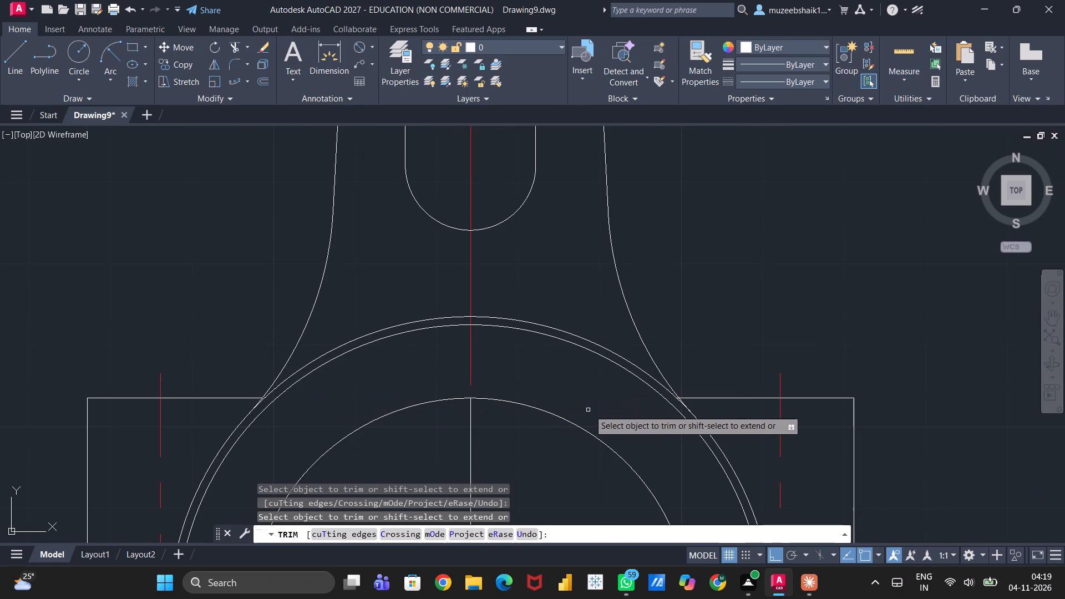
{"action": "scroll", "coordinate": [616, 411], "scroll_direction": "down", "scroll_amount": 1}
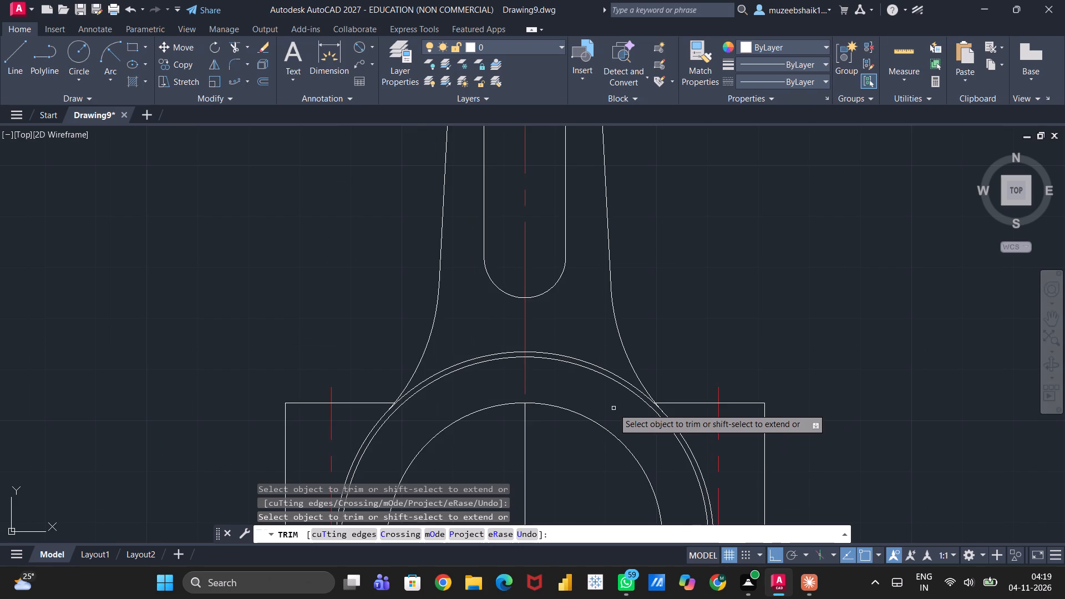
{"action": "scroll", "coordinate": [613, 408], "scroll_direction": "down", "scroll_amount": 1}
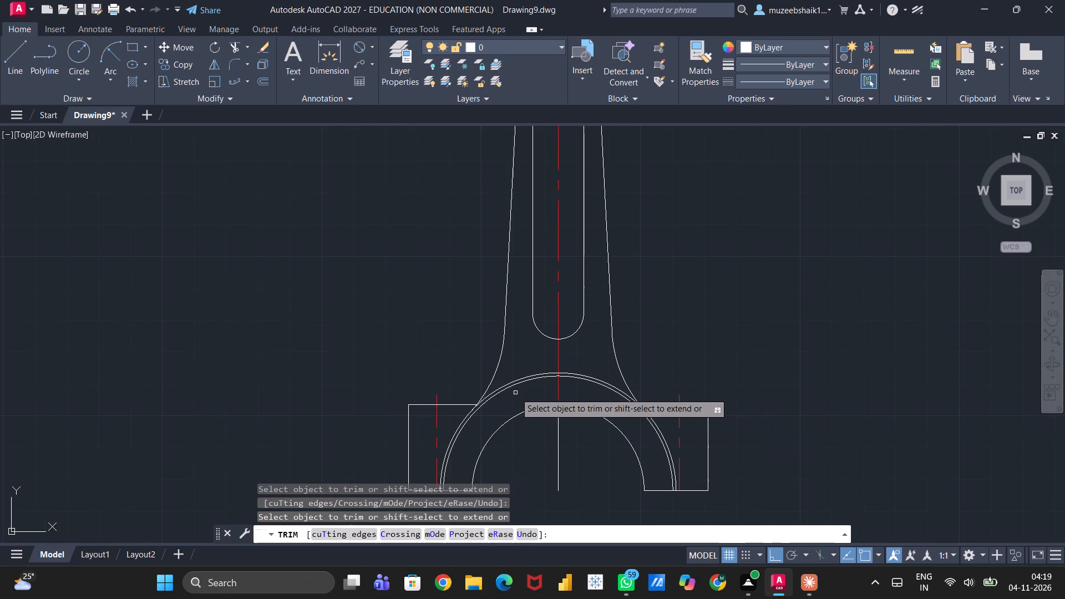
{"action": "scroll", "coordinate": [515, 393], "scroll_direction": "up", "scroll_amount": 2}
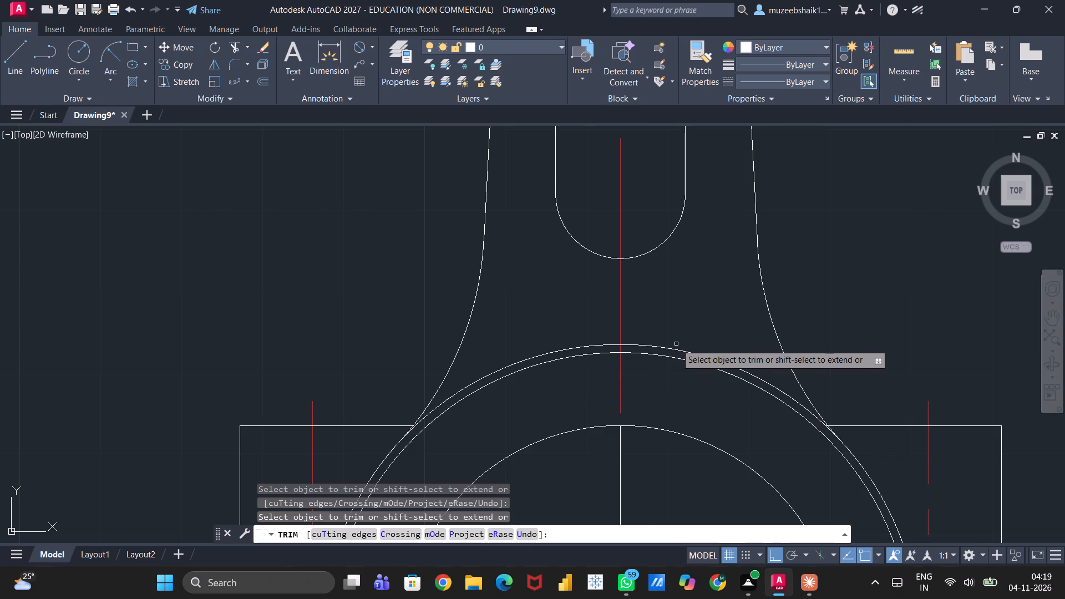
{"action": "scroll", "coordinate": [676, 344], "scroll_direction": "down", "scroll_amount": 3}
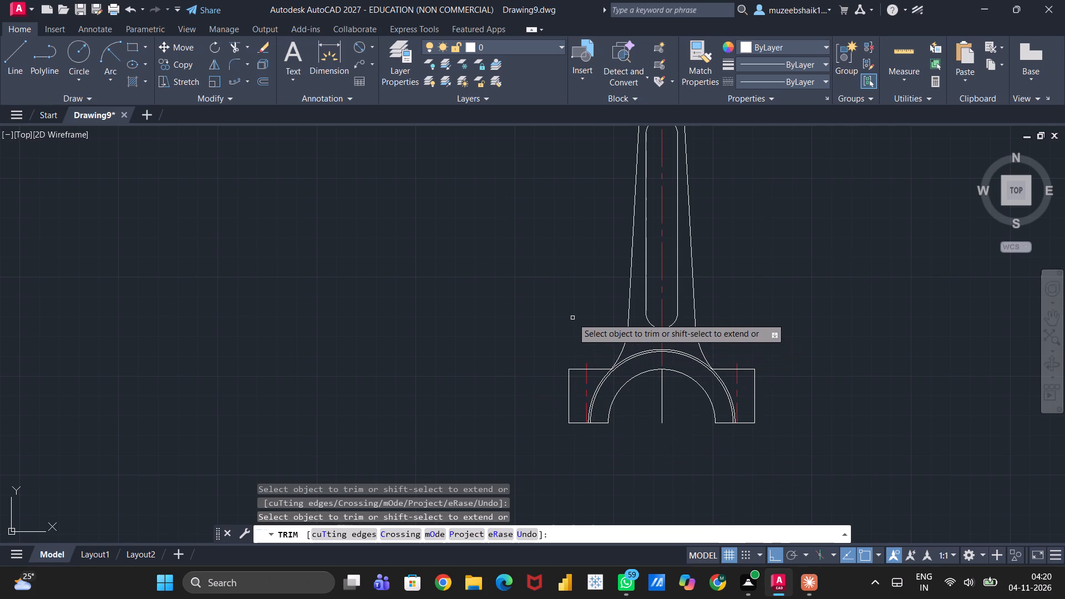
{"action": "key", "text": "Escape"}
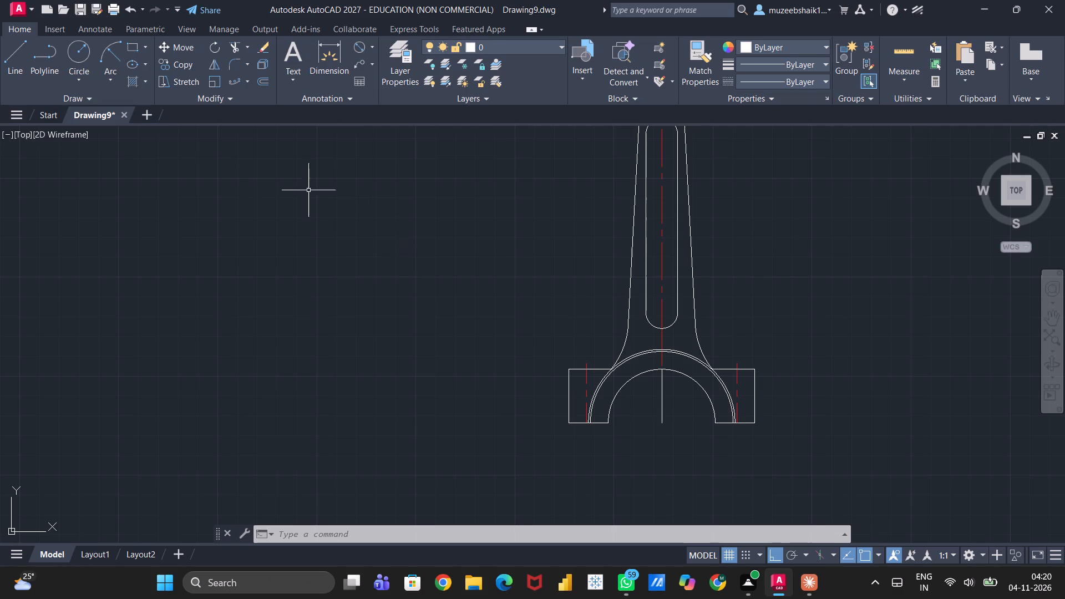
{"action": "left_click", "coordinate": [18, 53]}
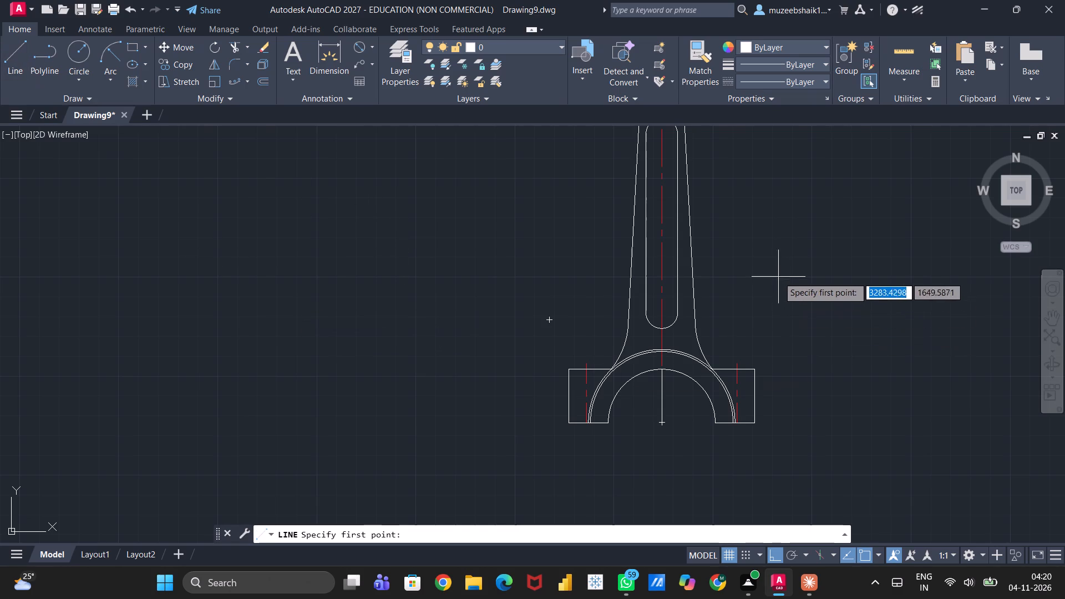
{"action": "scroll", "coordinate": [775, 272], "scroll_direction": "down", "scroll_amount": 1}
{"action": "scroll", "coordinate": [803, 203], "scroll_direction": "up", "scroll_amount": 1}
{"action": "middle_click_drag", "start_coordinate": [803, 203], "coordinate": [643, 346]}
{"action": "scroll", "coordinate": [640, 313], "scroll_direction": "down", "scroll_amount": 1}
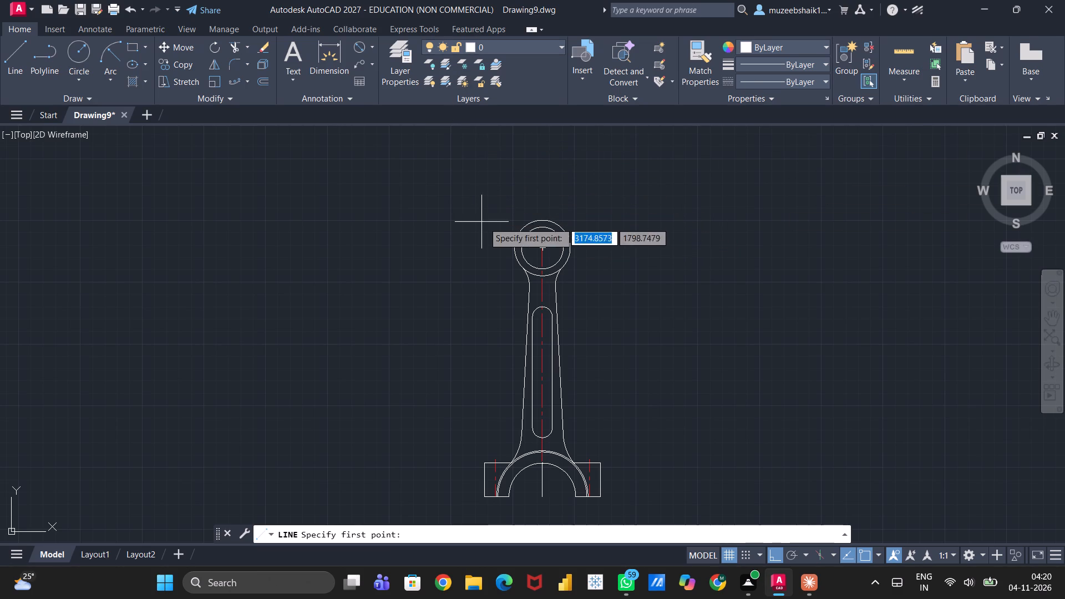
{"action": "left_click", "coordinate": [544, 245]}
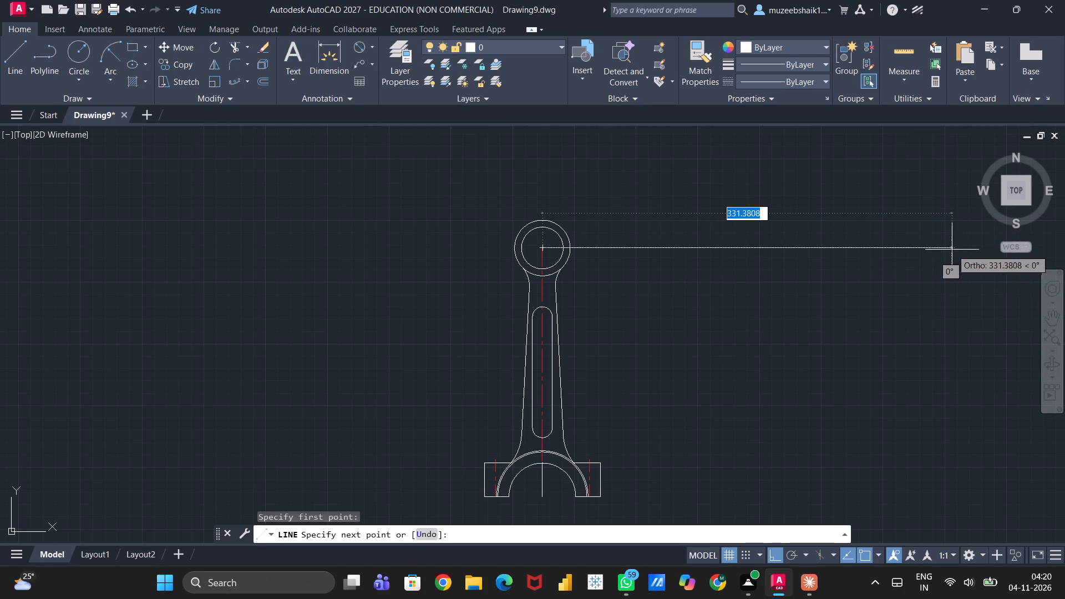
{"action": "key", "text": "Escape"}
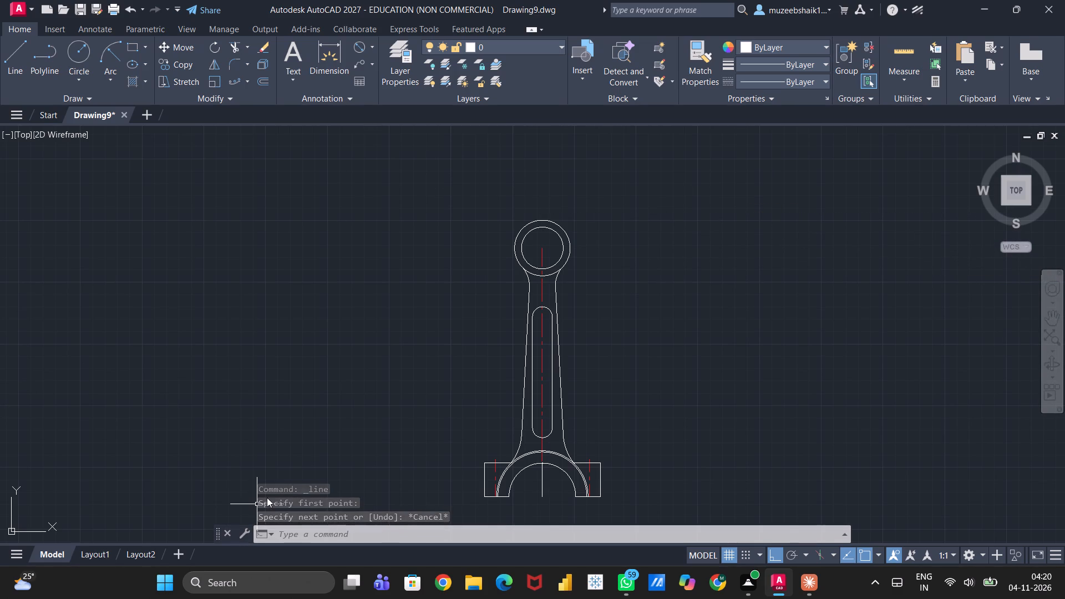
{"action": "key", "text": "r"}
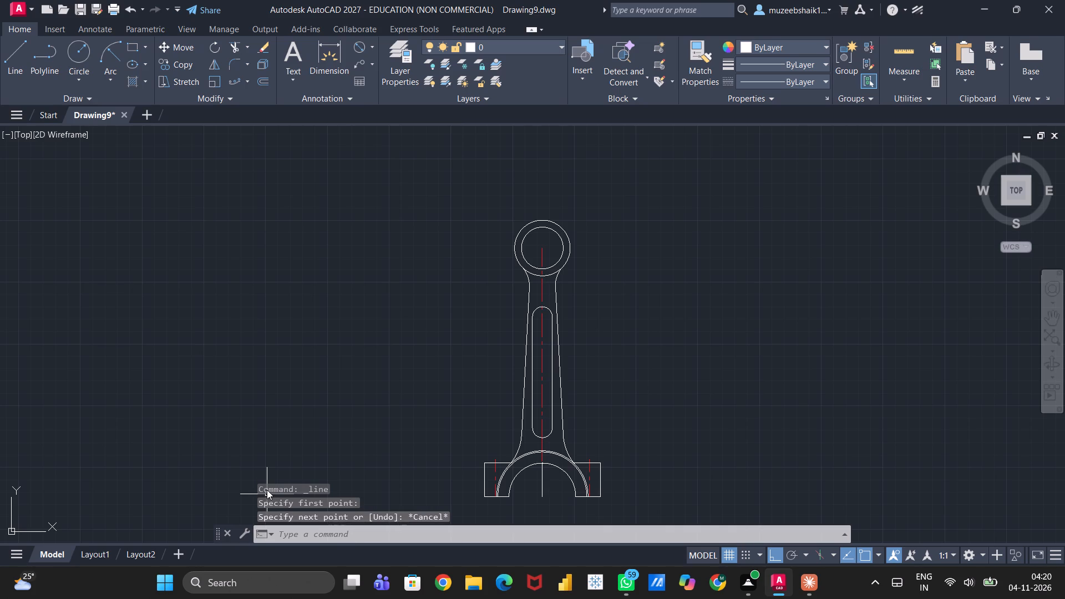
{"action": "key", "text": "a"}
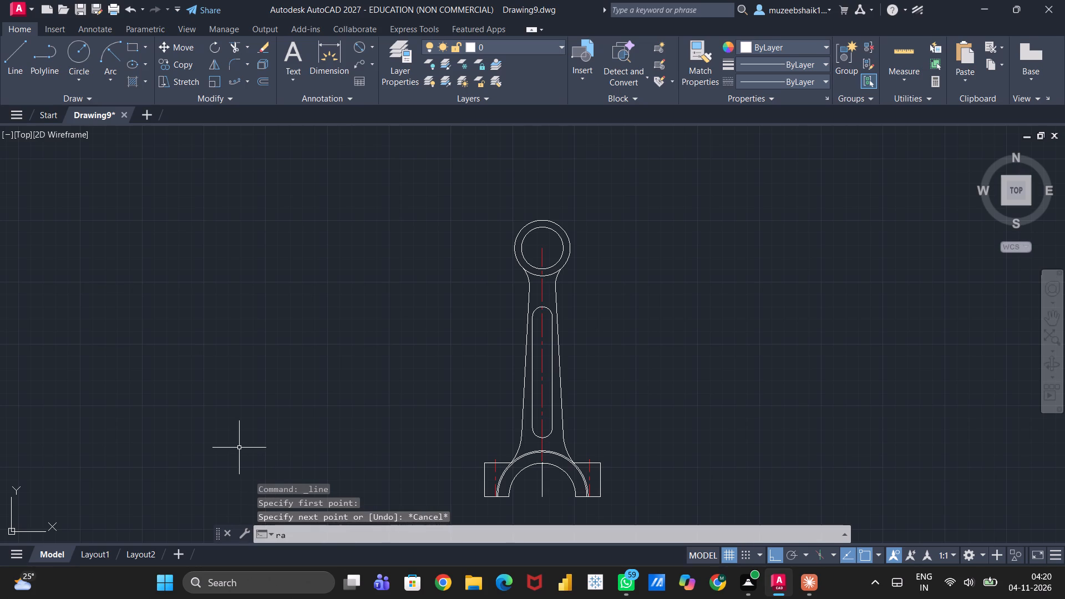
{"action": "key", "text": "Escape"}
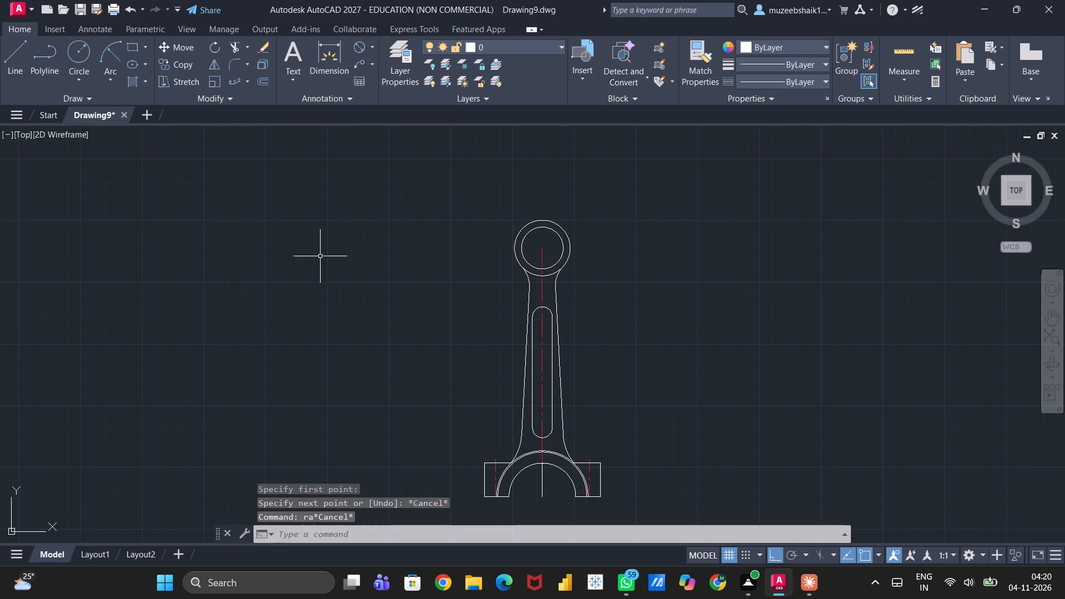
Draw a horizontal ray extending rightward from the centre of the two upper circles.
{"action": "type", "text": "ra"}
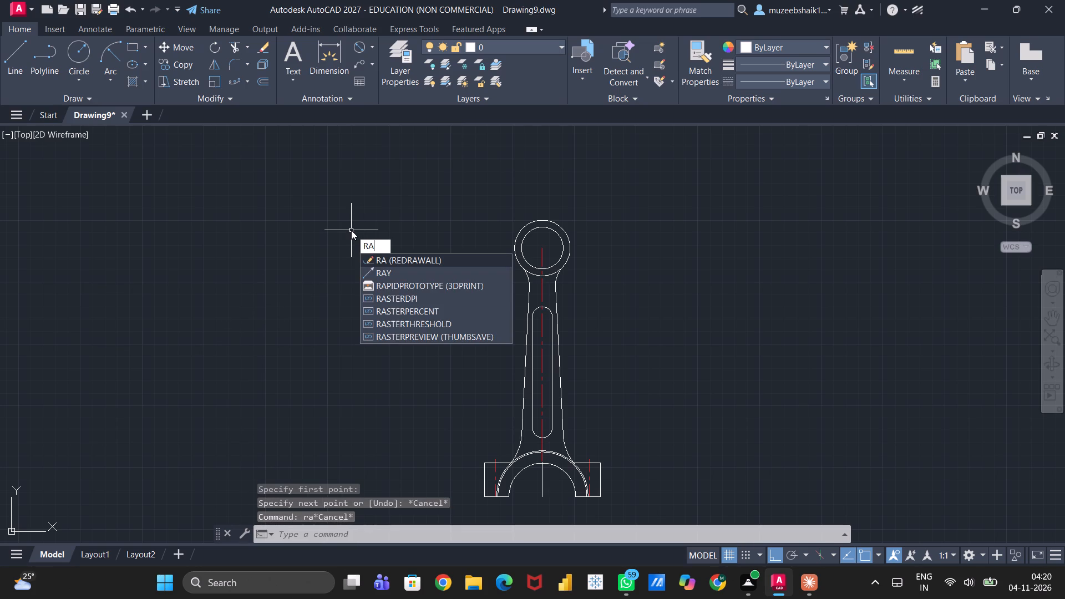
{"action": "key", "text": "y"}
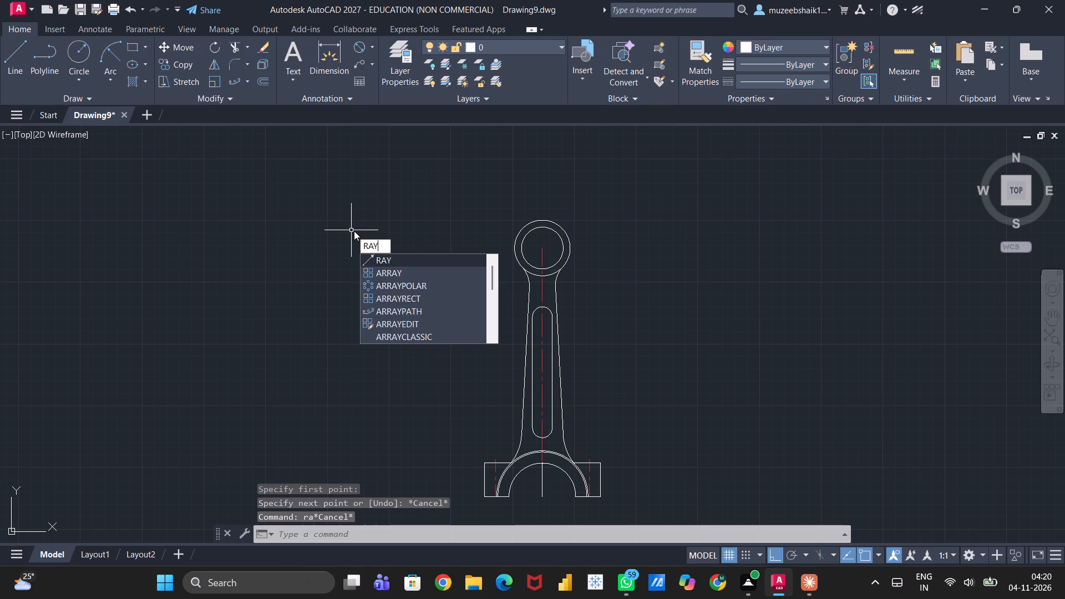
{"action": "key", "text": "Return"}
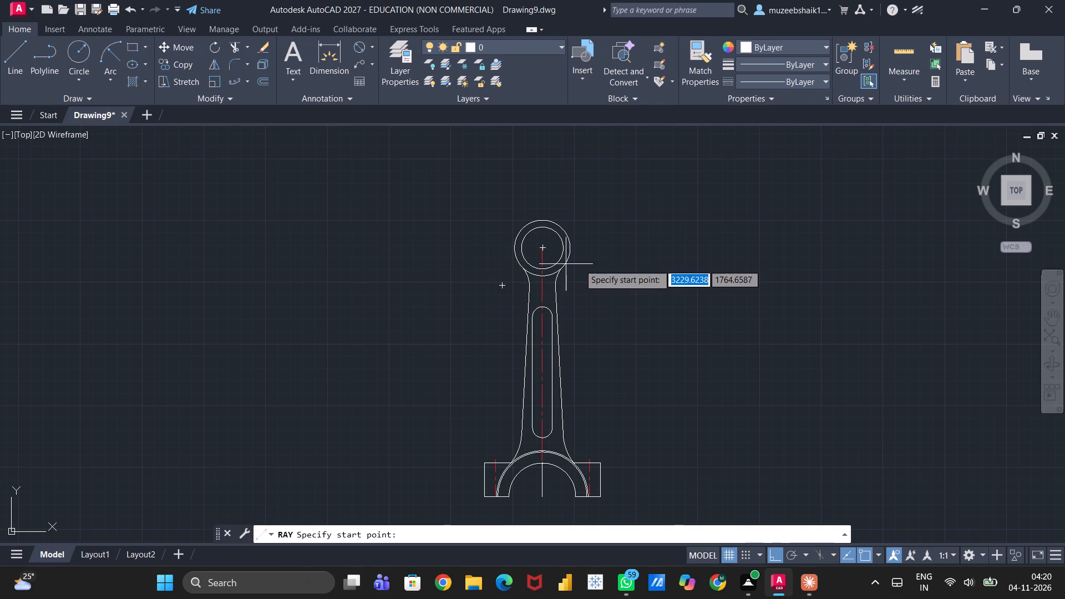
{"action": "left_click", "coordinate": [545, 244]}
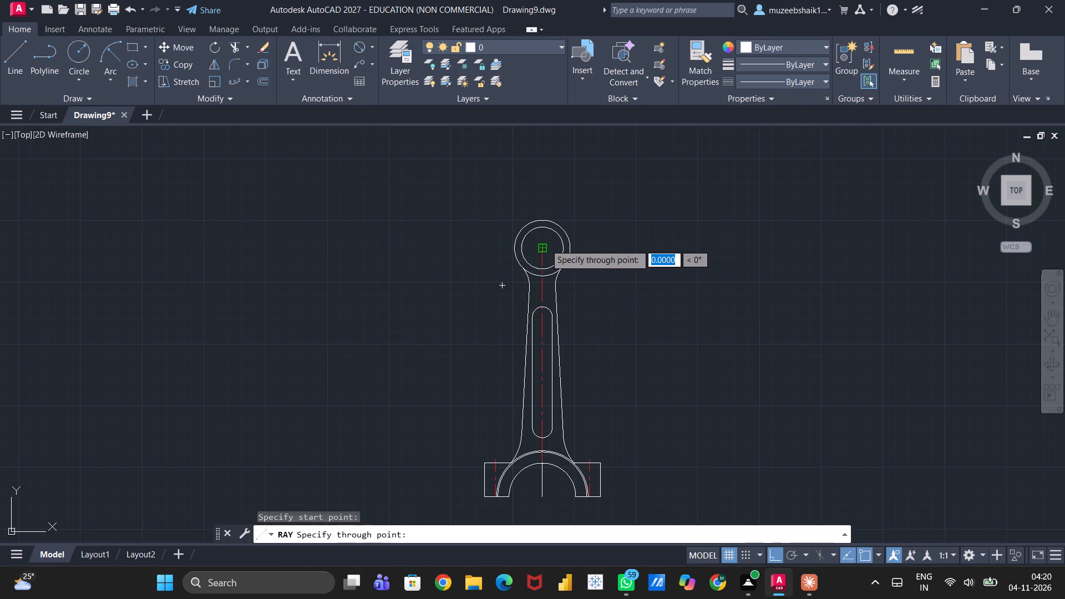
{"action": "left_click", "coordinate": [768, 264]}
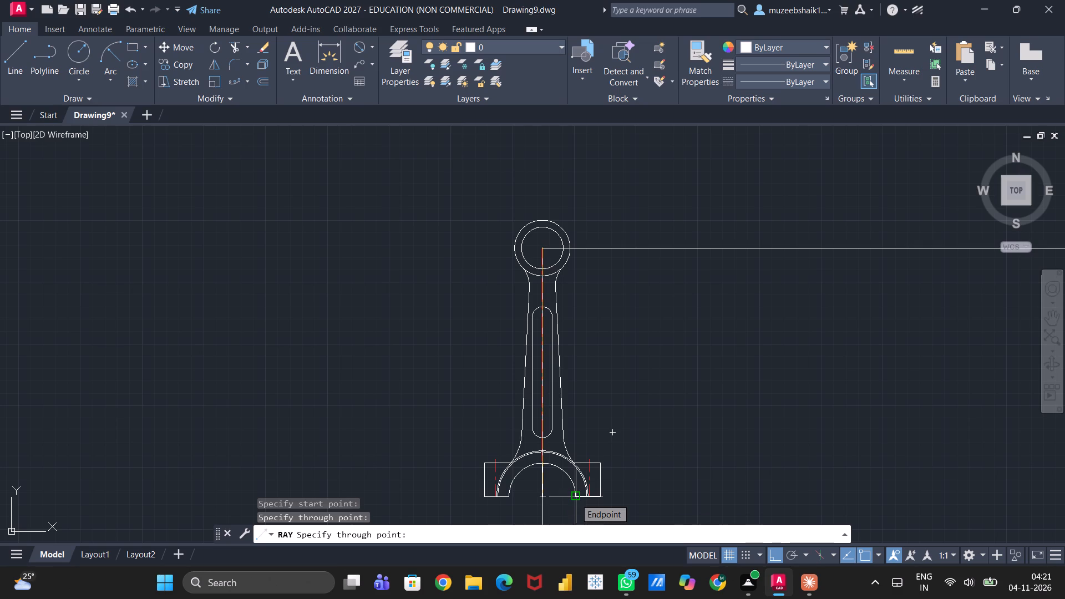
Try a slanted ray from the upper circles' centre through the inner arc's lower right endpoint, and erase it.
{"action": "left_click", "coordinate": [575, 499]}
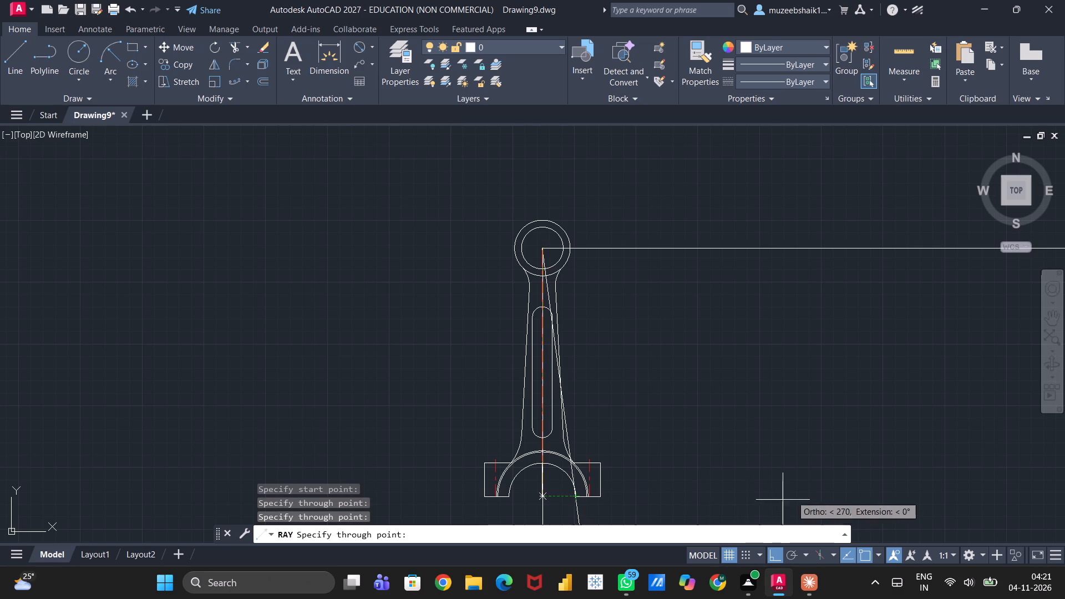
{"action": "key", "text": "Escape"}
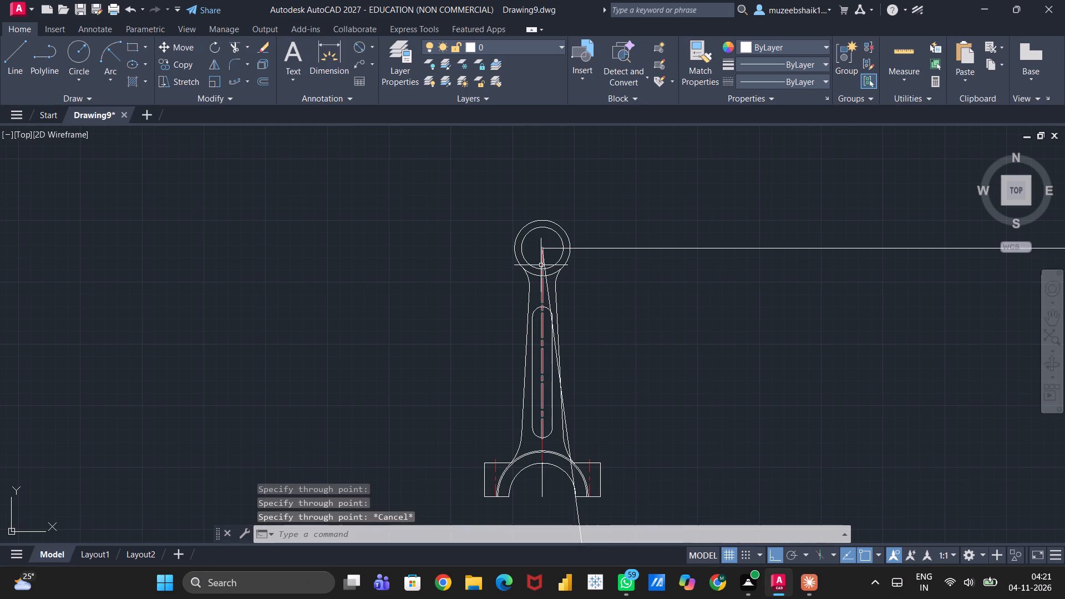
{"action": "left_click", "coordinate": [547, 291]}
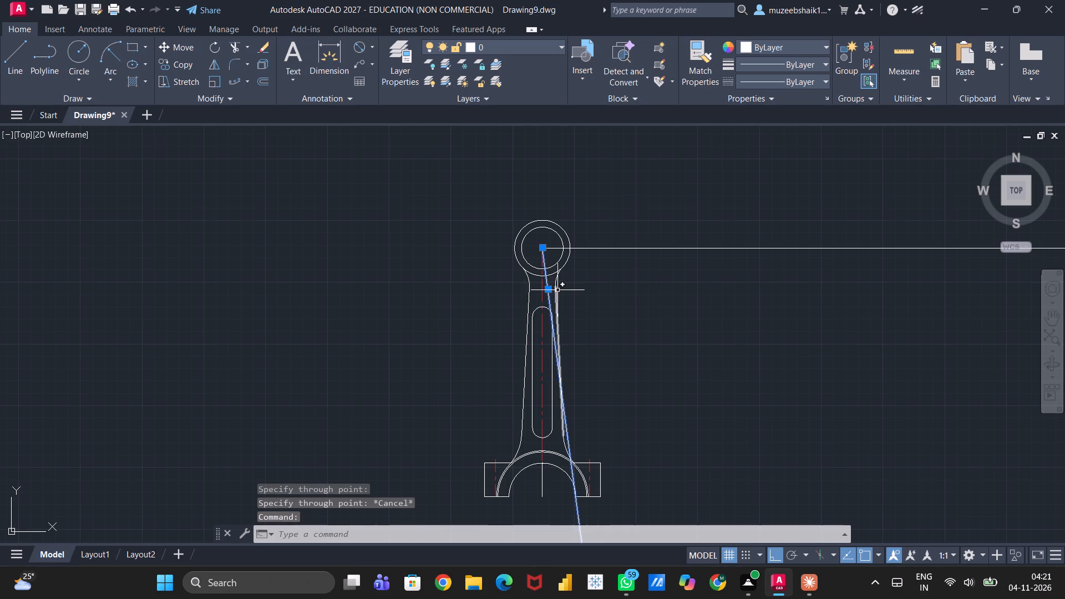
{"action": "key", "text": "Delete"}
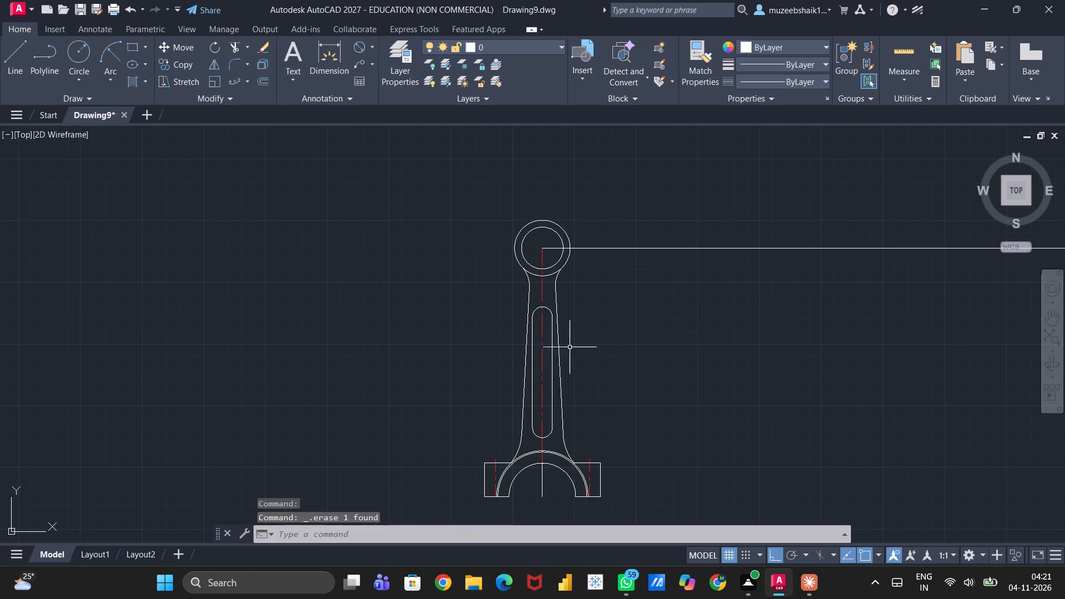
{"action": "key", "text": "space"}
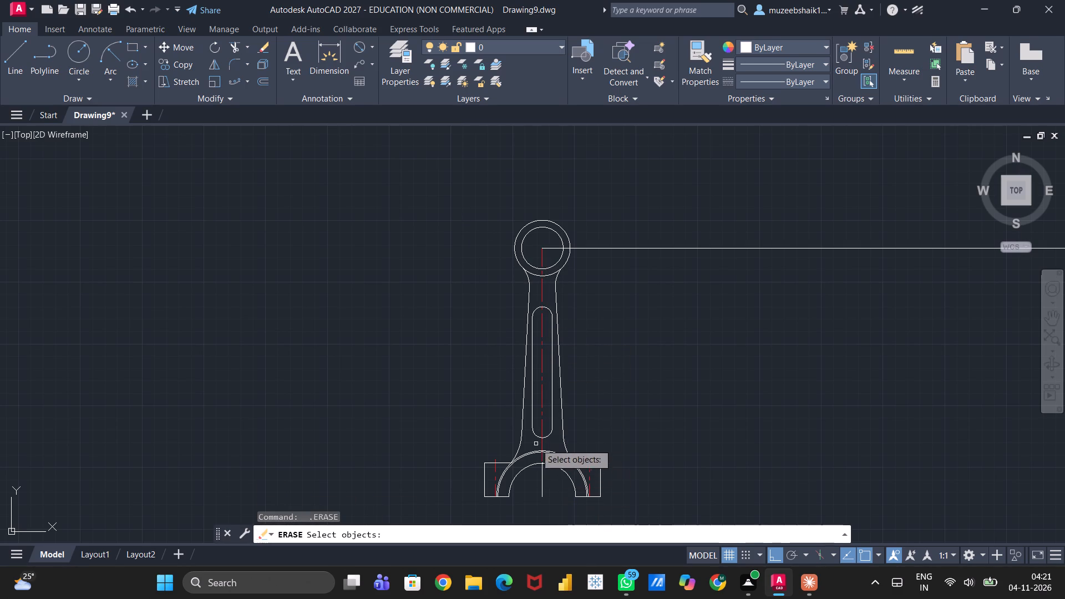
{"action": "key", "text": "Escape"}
Draw a horizontal ray extending rightward from the lower right endpoint of the inner semicircular arc.
{"action": "type", "text": "ray"}
{"action": "key", "text": "Return"}
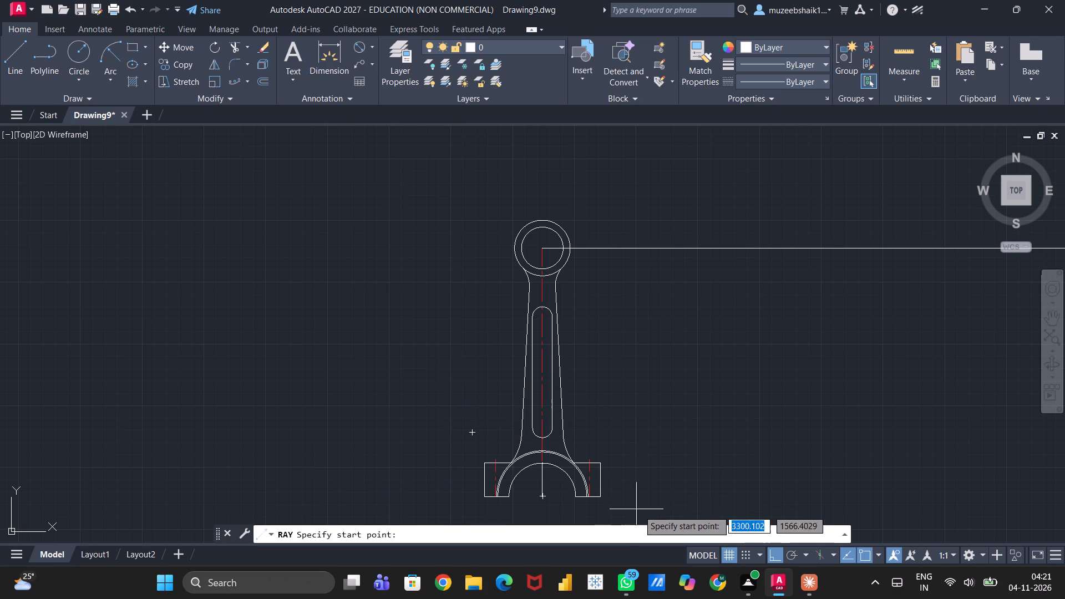
{"action": "left_click", "coordinate": [575, 496]}
{"action": "left_click", "coordinate": [854, 501]}
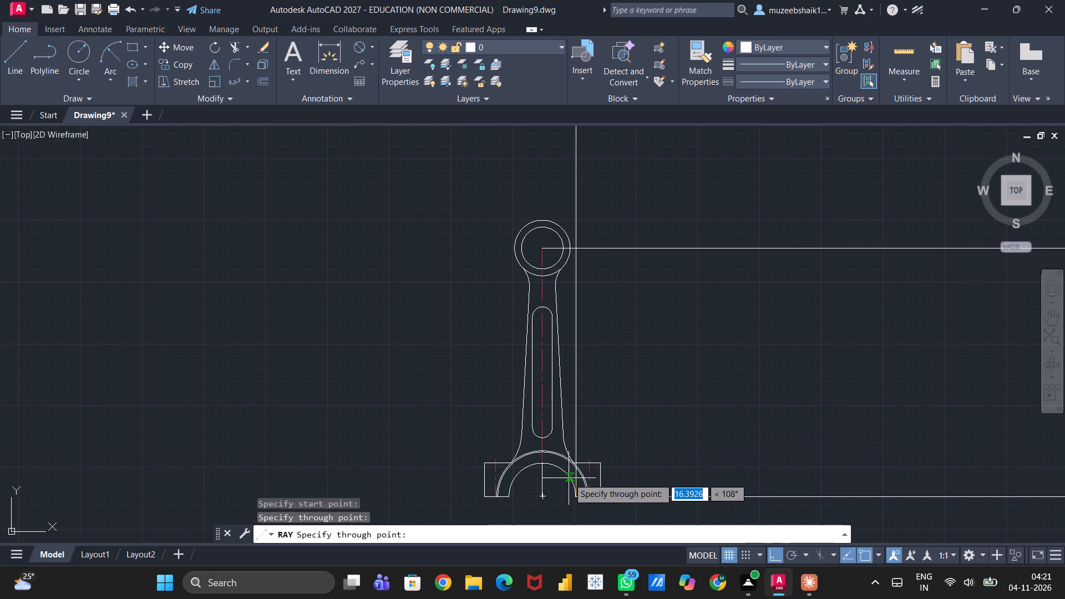
{"action": "key", "text": "Escape"}
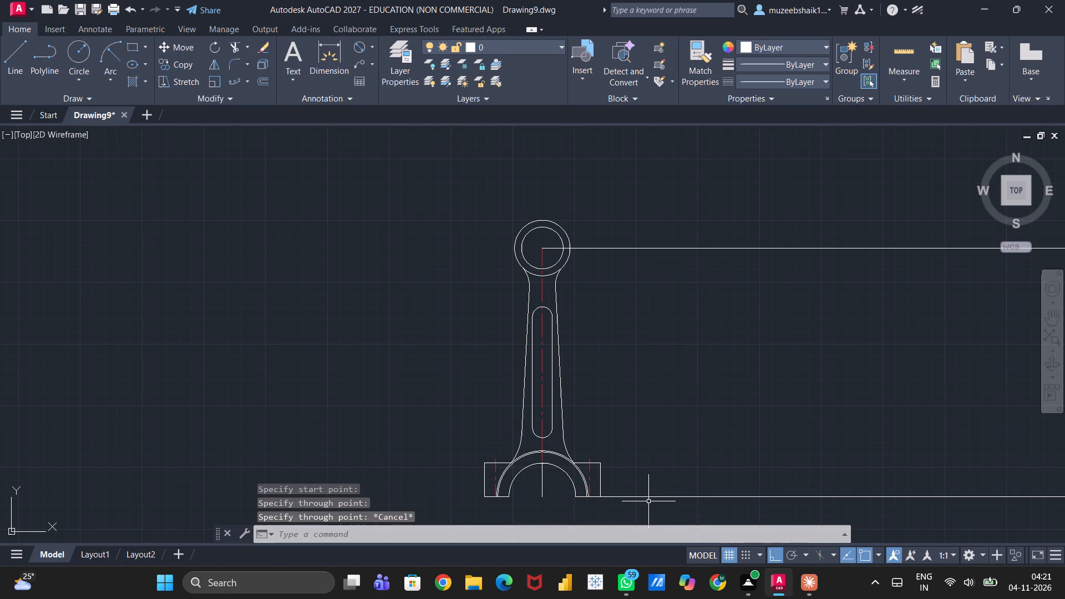
Draw a horizontal ray extending rightward from the upper outer corner of the right lug.
{"action": "key", "text": "space"}
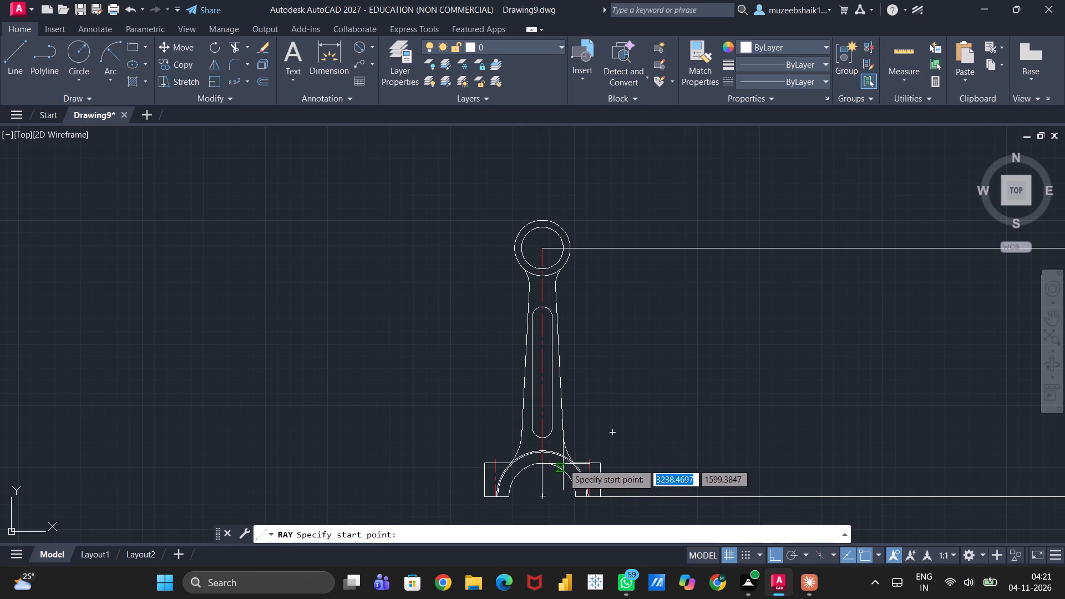
{"action": "scroll", "coordinate": [559, 455], "scroll_direction": "up", "scroll_amount": 1}
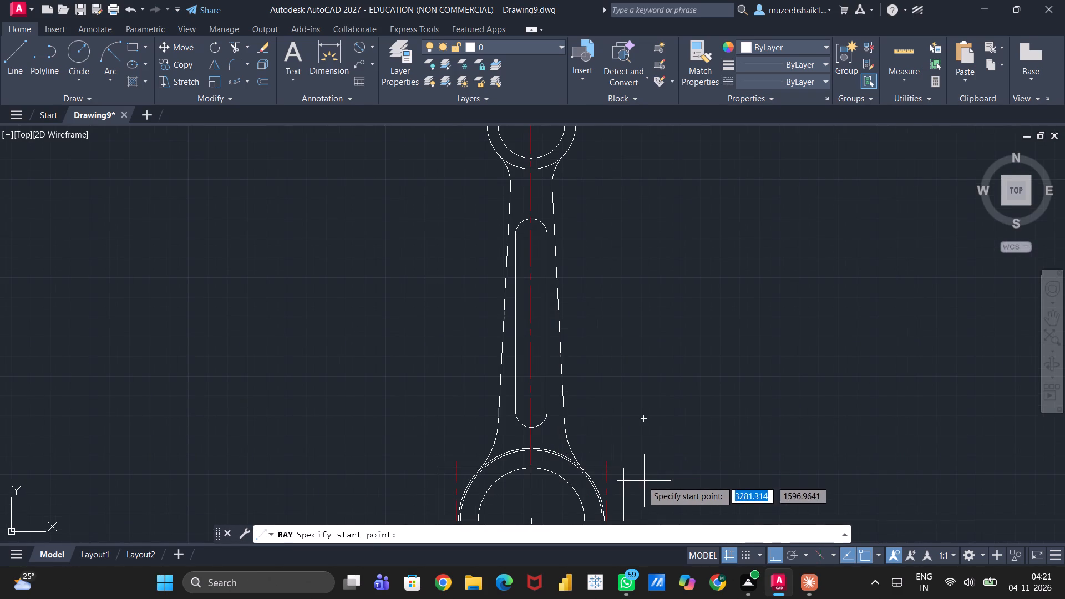
{"action": "left_click", "coordinate": [622, 472]}
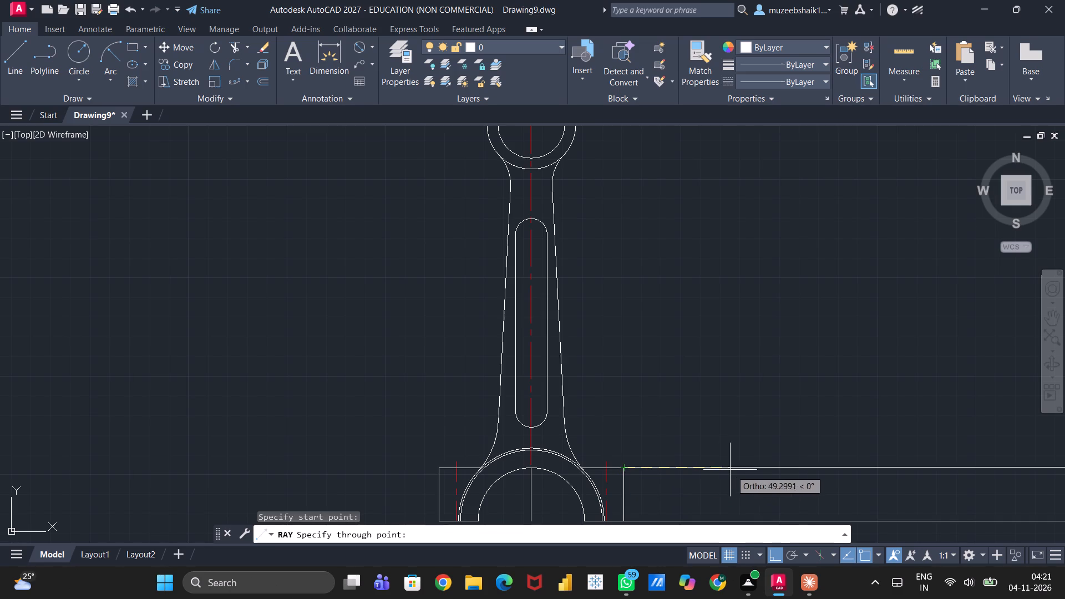
{"action": "left_click", "coordinate": [754, 478]}
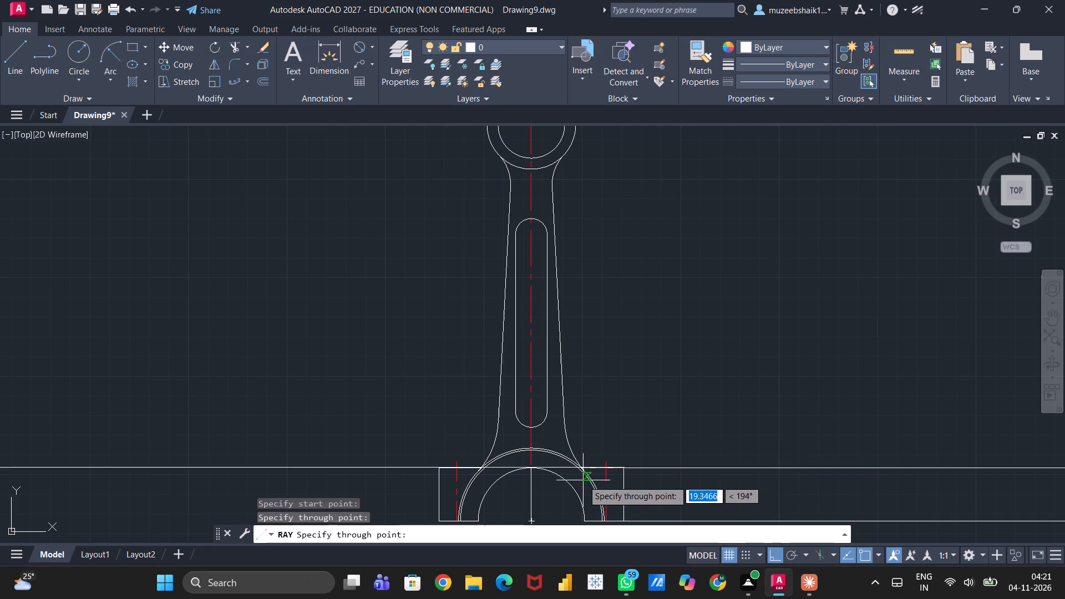
{"action": "key", "text": "Escape"}
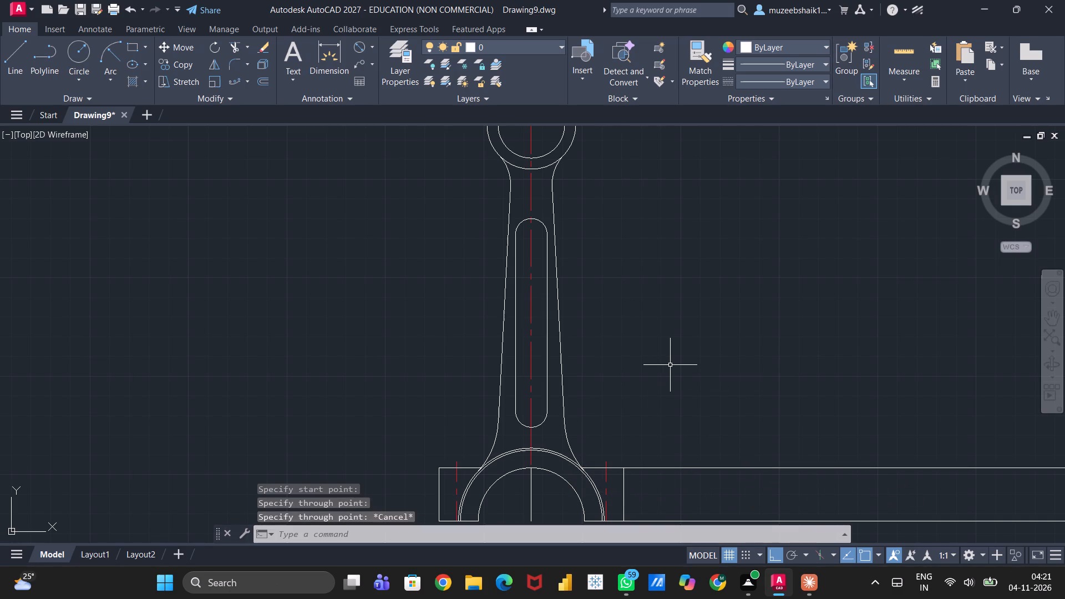
Draw a horizontal ray extending rightward from the top point of the inner semicircular arc.
{"action": "scroll", "coordinate": [671, 366], "scroll_direction": "down", "scroll_amount": 1}
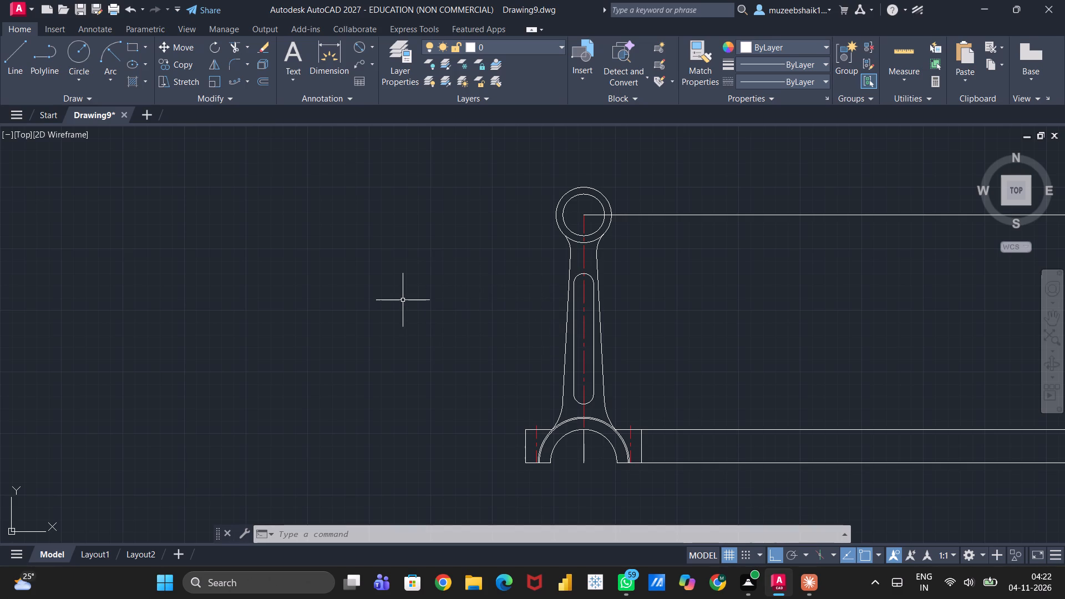
{"action": "key", "text": "space"}
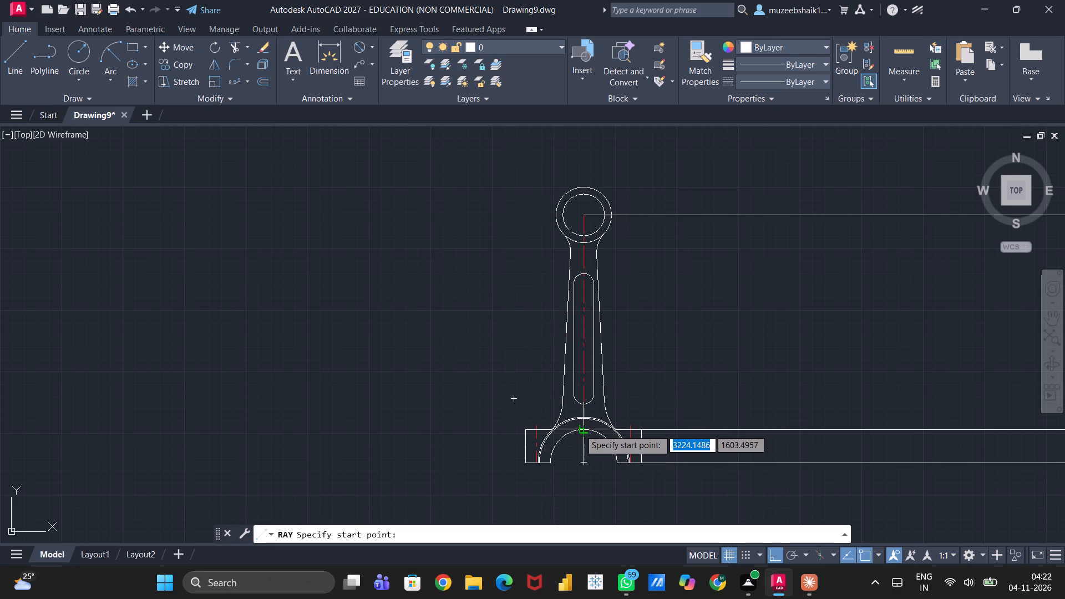
{"action": "left_click", "coordinate": [580, 429]}
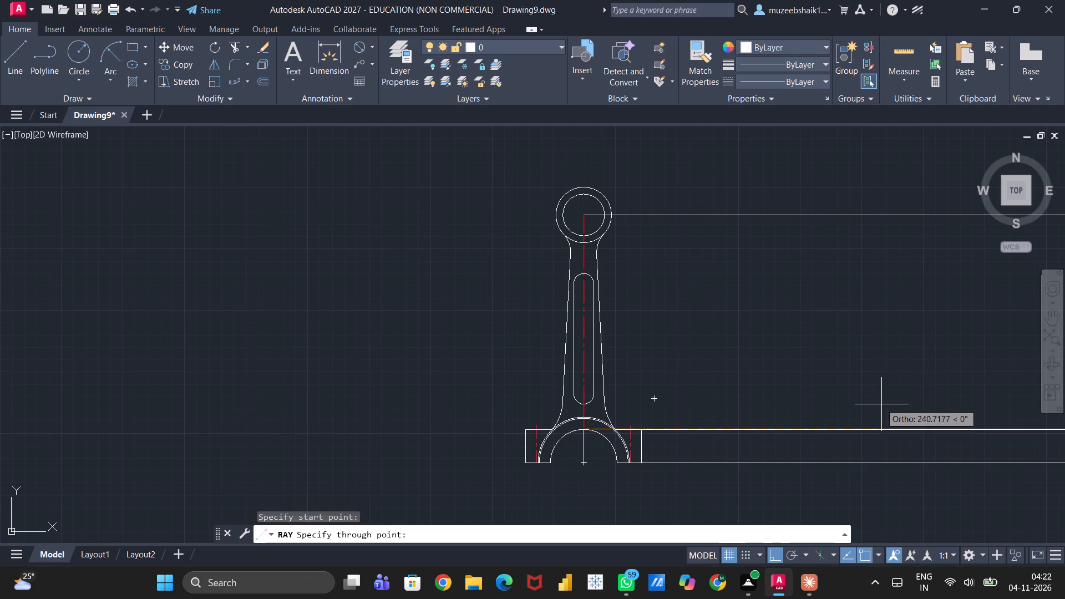
{"action": "left_click", "coordinate": [929, 399]}
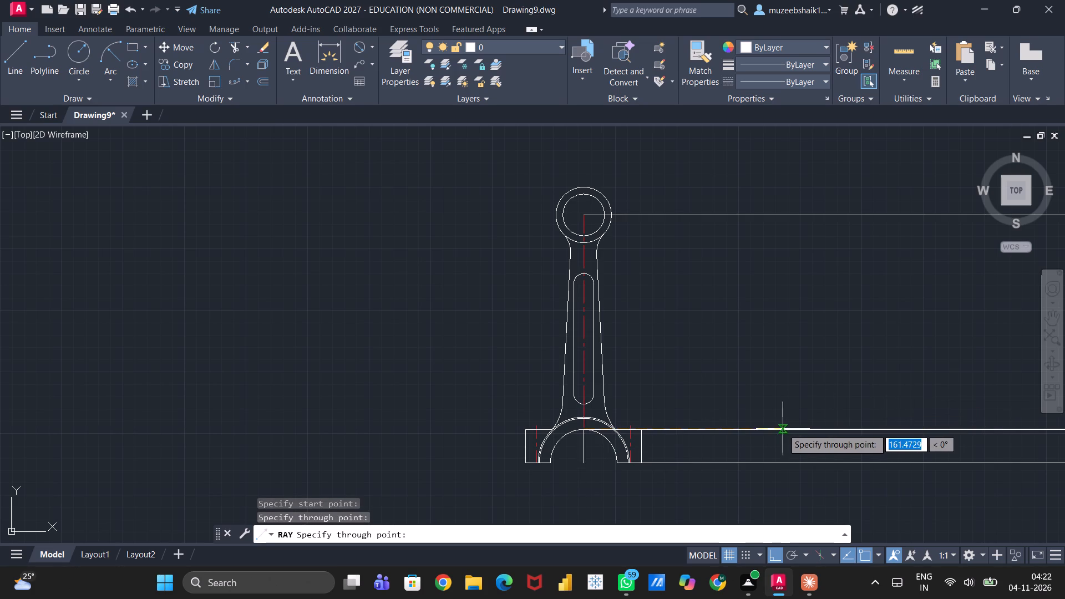
{"action": "scroll", "coordinate": [783, 428], "scroll_direction": "up", "scroll_amount": 8}
{"action": "scroll", "coordinate": [763, 449], "scroll_direction": "down", "scroll_amount": 2}
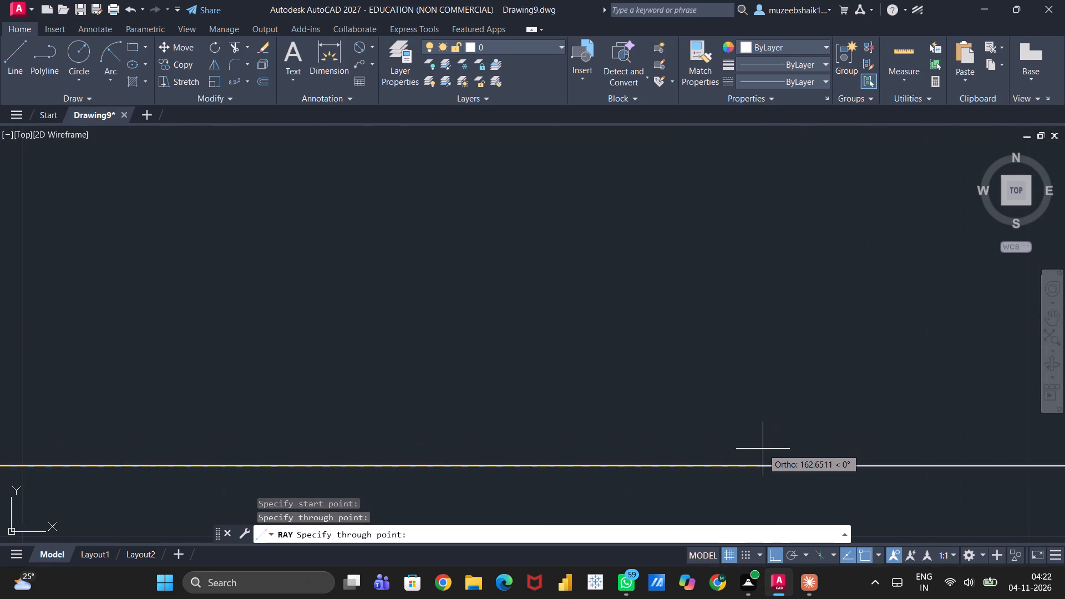
{"action": "scroll", "coordinate": [763, 449], "scroll_direction": "down", "scroll_amount": 6}
{"action": "key", "text": "Escape"}
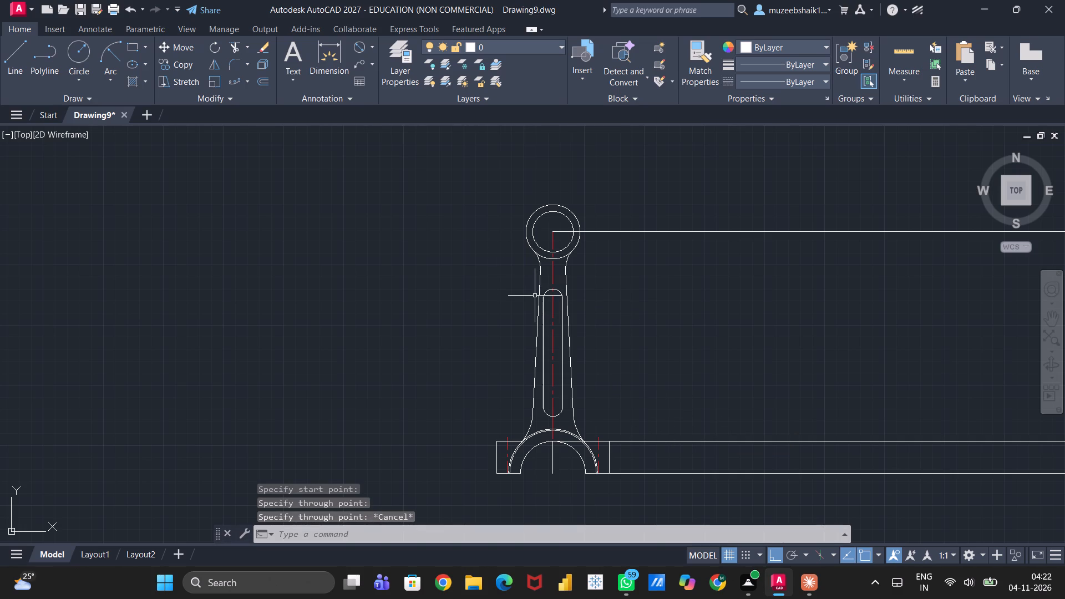
Draw a horizontal ray extending rightward from the top of the slot's upper rounded end.
{"action": "key", "text": "space"}
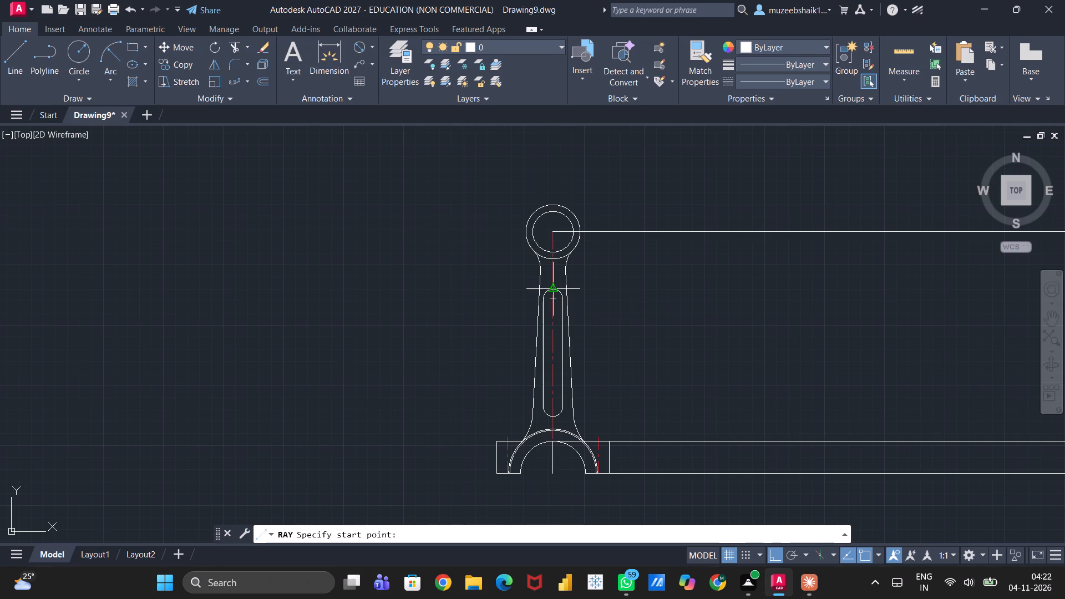
{"action": "left_click", "coordinate": [552, 288]}
{"action": "left_click", "coordinate": [656, 314]}
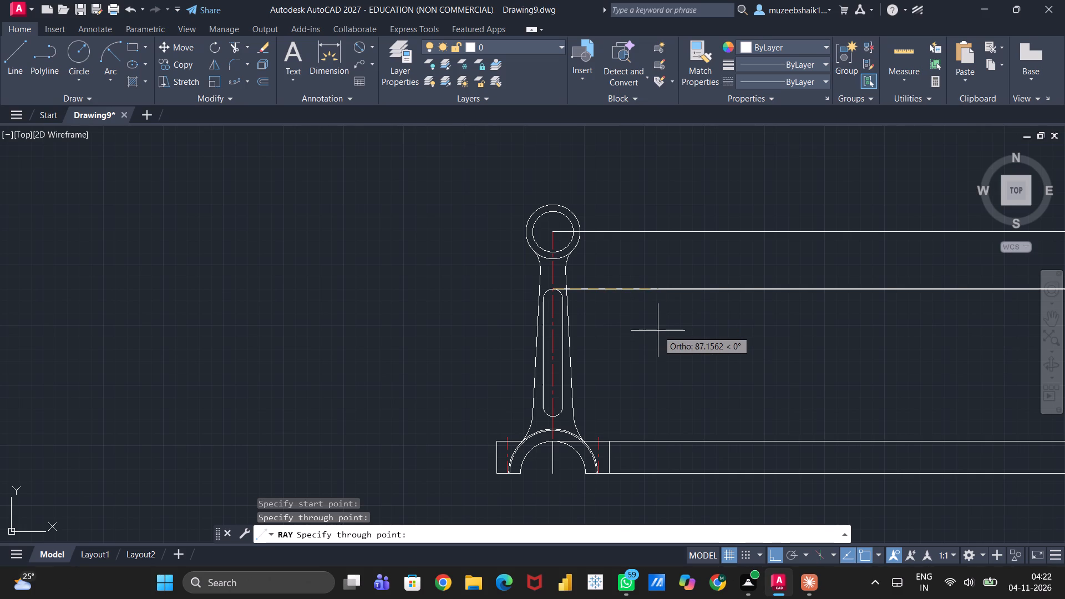
{"action": "key", "text": "Escape"}
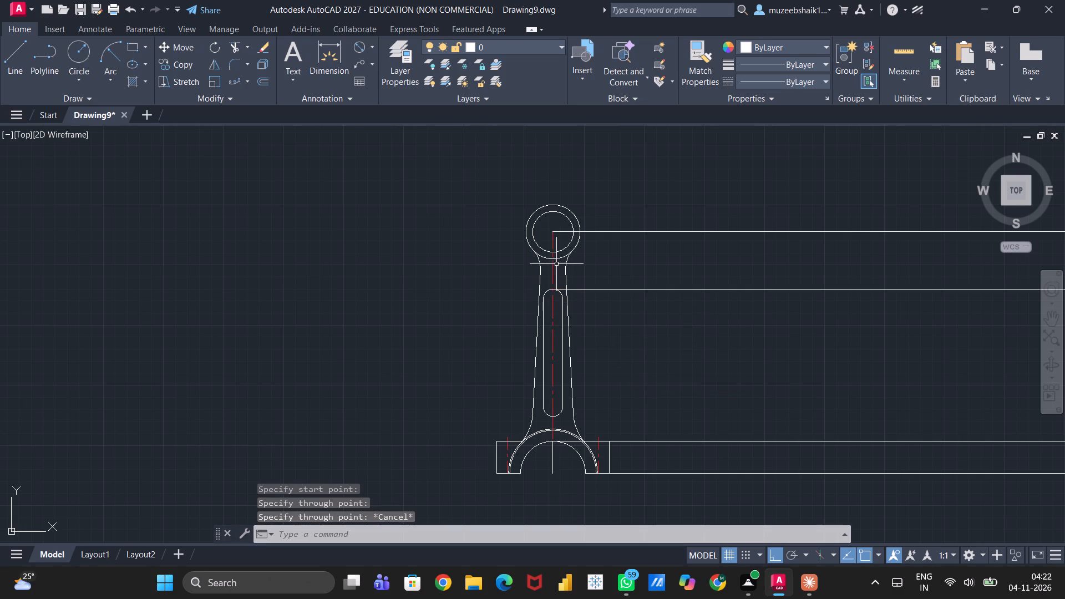
Draw a horizontal ray extending rightward from the bottom point of the small end's outer circle.
{"action": "scroll", "coordinate": [561, 252], "scroll_direction": "up", "scroll_amount": 2}
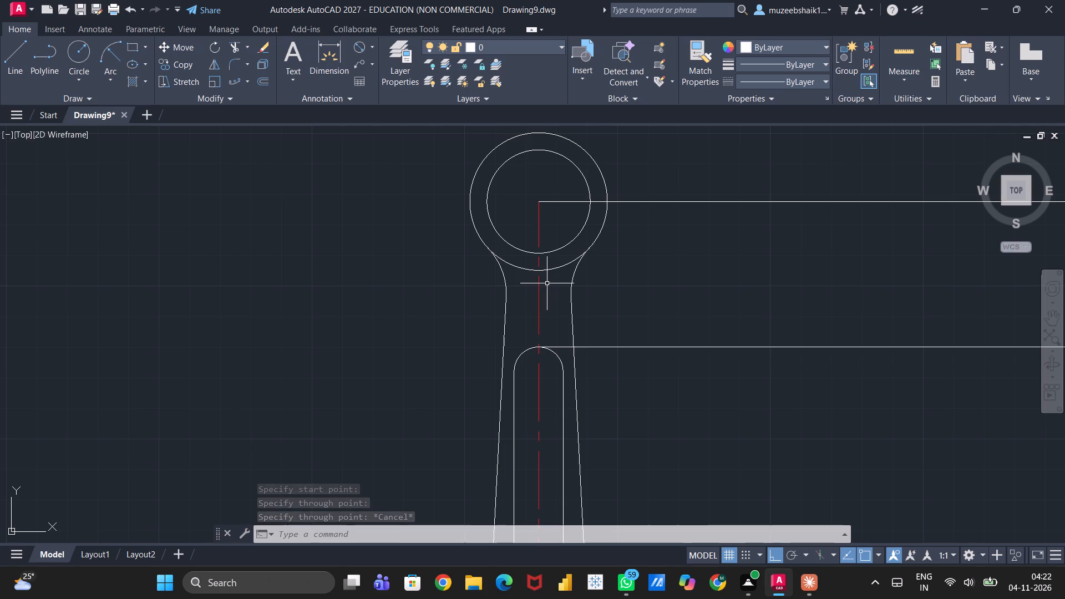
{"action": "key", "text": "space"}
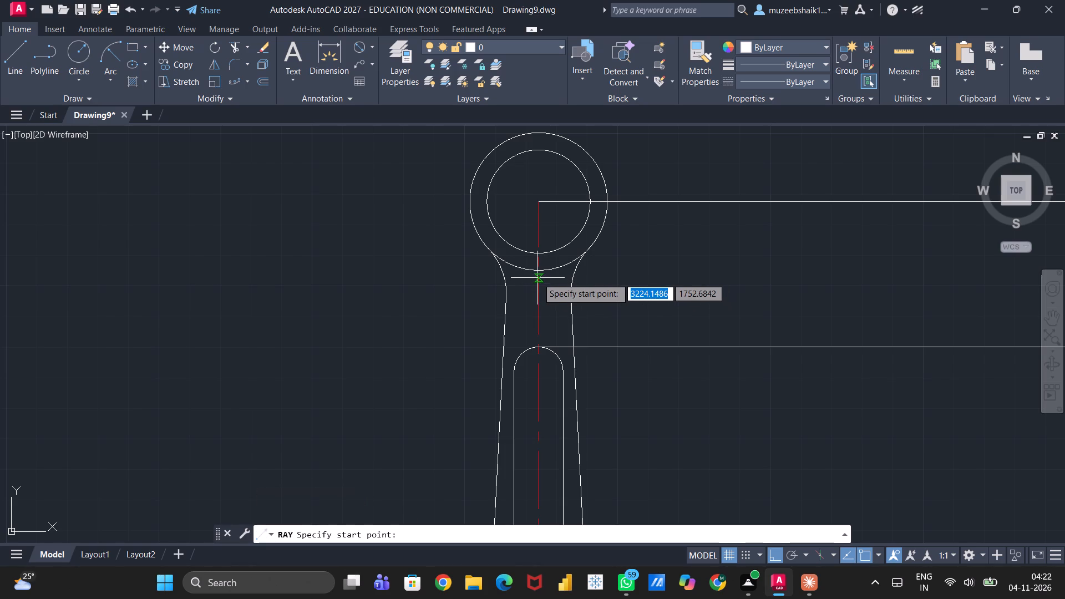
{"action": "left_click", "coordinate": [539, 268]}
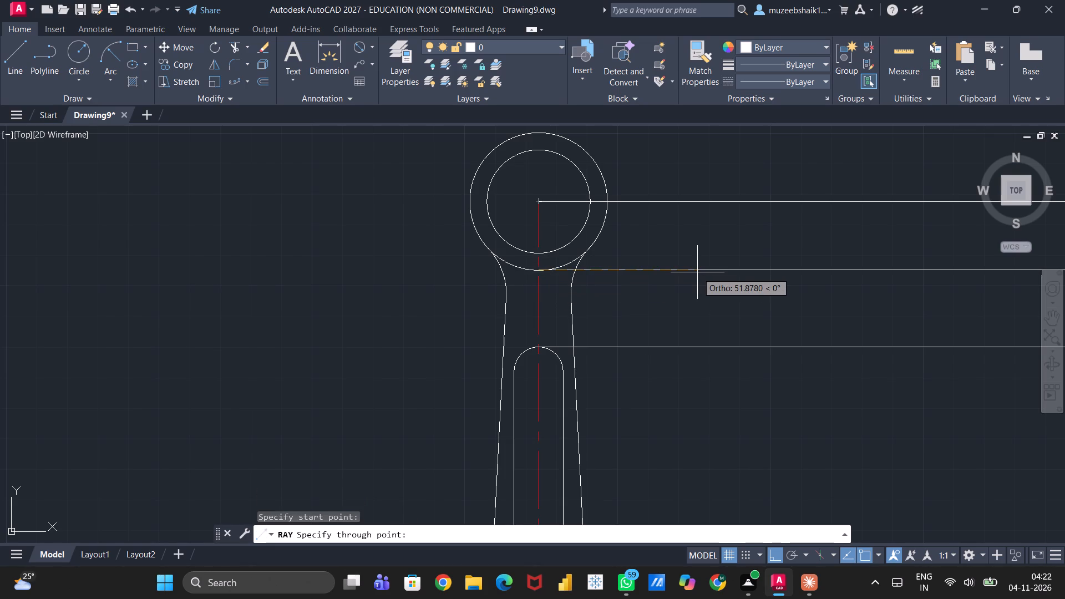
{"action": "left_click", "coordinate": [697, 272]}
{"action": "key", "text": "space"}
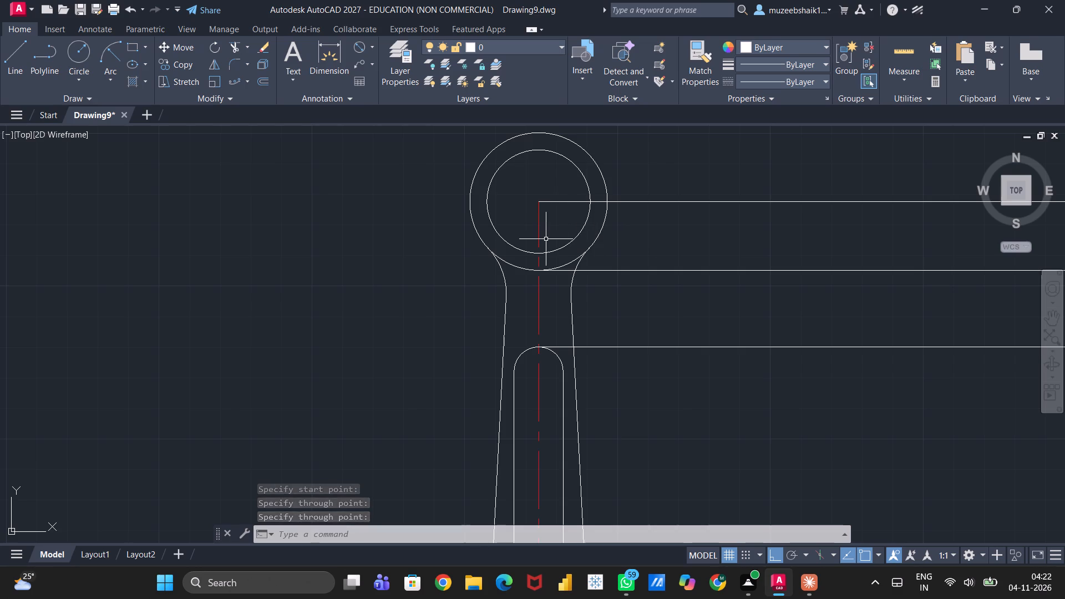
Draw a horizontal ray extending rightward from the bottom point of the small end's inner circle.
{"action": "key", "text": "space"}
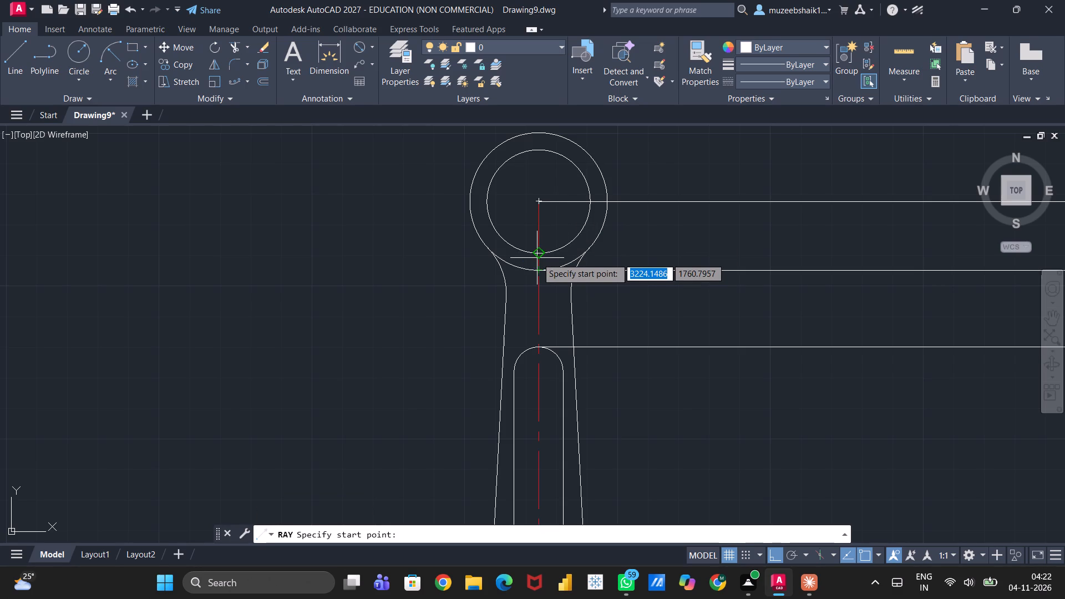
{"action": "left_click", "coordinate": [537, 258]}
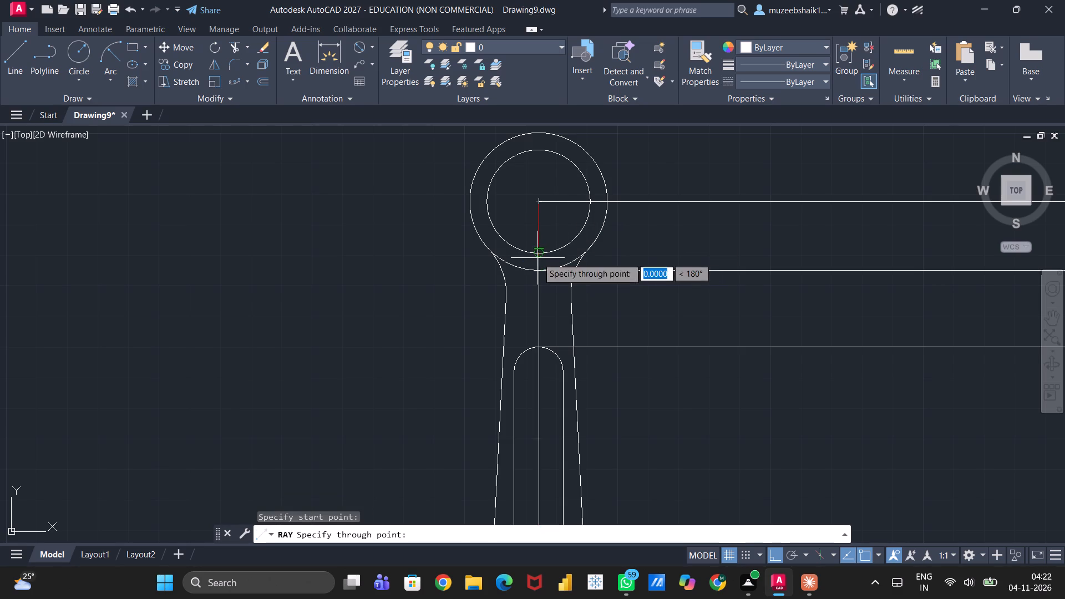
{"action": "left_click", "coordinate": [845, 221]}
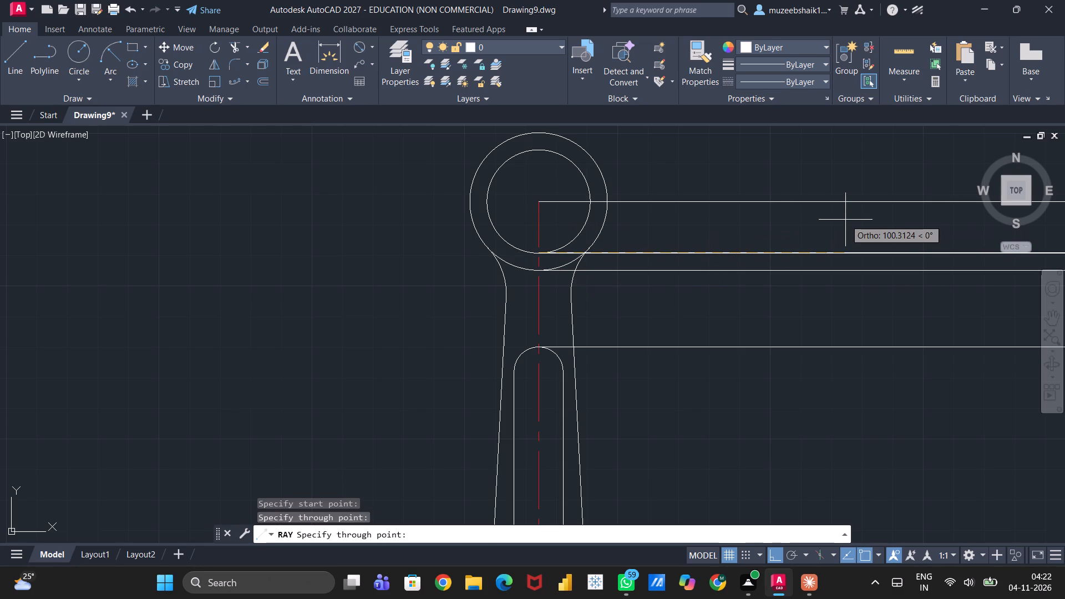
{"action": "key", "text": "space"}
Draw a horizontal ray extending rightward from the top point of the small end's inner circle.
{"action": "scroll", "coordinate": [744, 229], "scroll_direction": "down", "scroll_amount": 3}
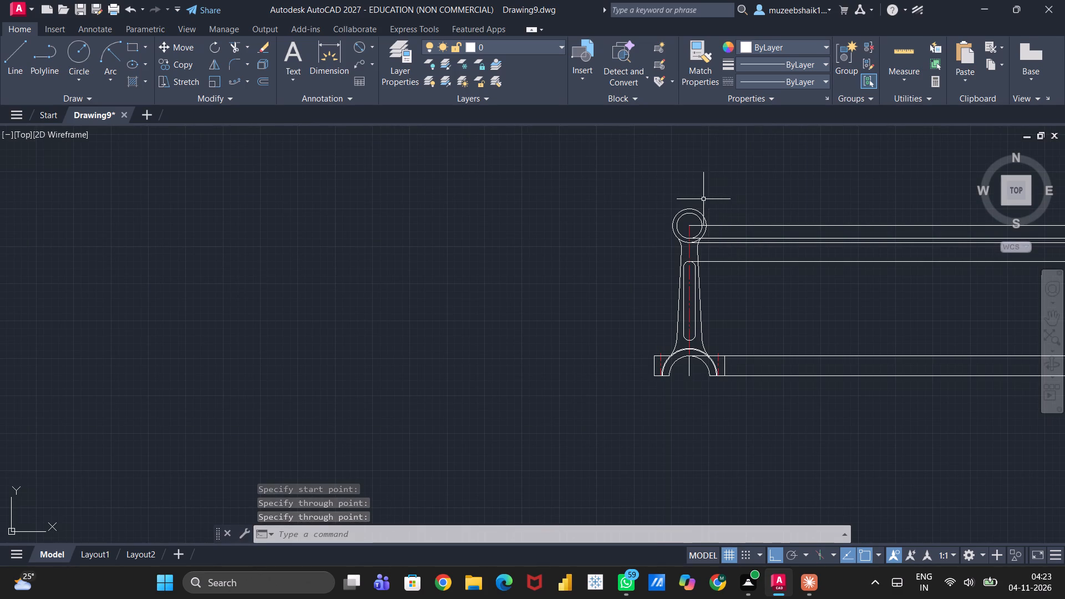
{"action": "scroll", "coordinate": [700, 202], "scroll_direction": "up", "scroll_amount": 2}
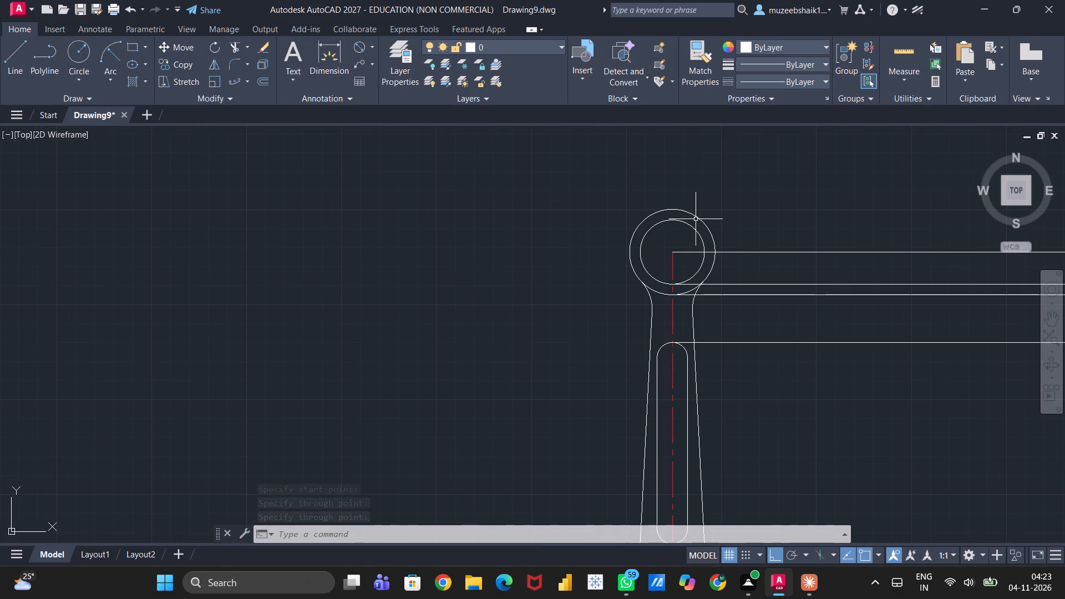
{"action": "key", "text": "space"}
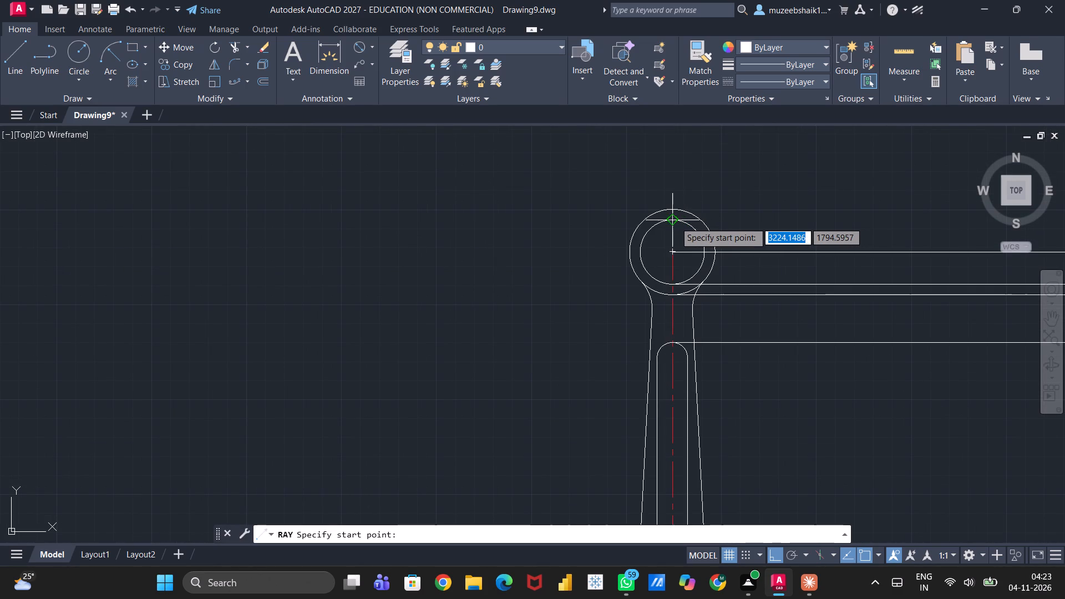
{"action": "left_click", "coordinate": [675, 222]}
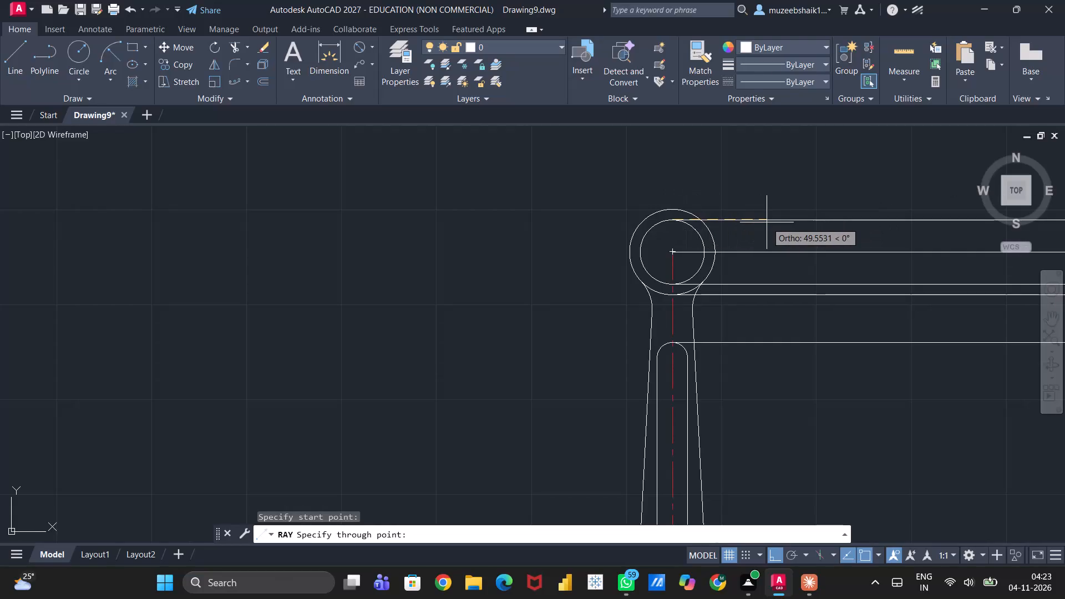
{"action": "left_click", "coordinate": [767, 222]}
{"action": "key", "text": "space"}
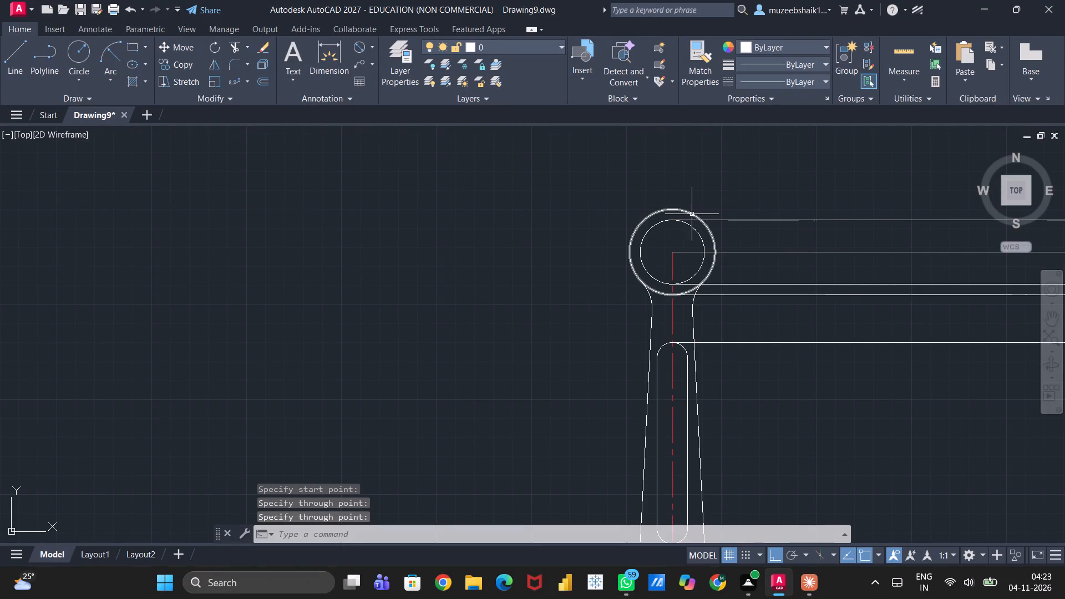
Draw a horizontal ray extending rightward from the top point of the small end's outer circle.
{"action": "key", "text": "space"}
{"action": "left_click", "coordinate": [672, 206]}
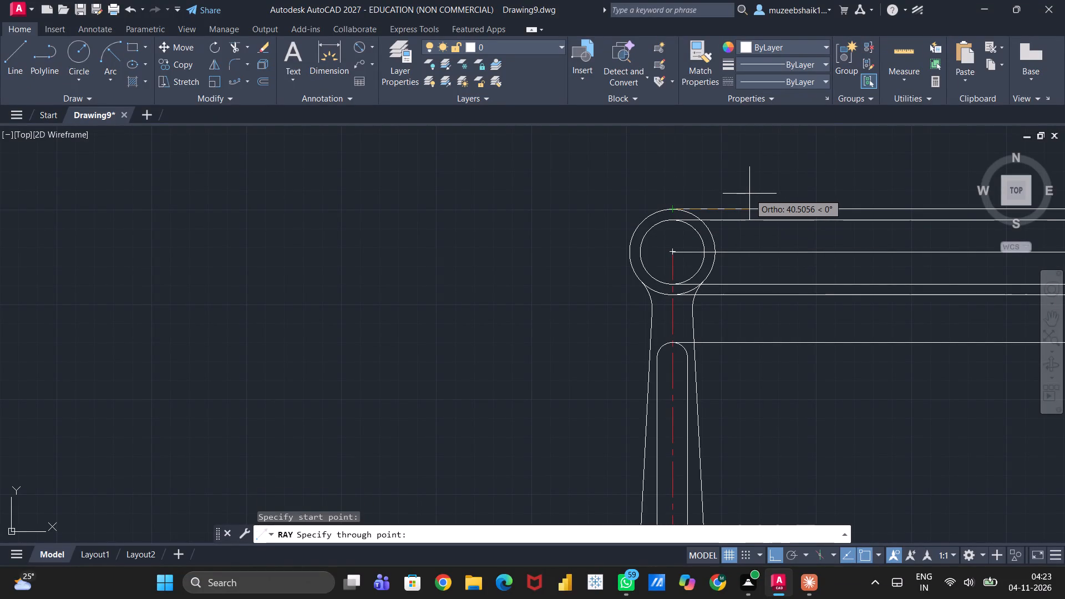
{"action": "left_click", "coordinate": [749, 194]}
{"action": "key", "text": "space"}
Draw a vertical line to the right of the rod, from the outer circle's top ray down to its bottom ray.
{"action": "scroll", "coordinate": [771, 324], "scroll_direction": "down", "scroll_amount": 2}
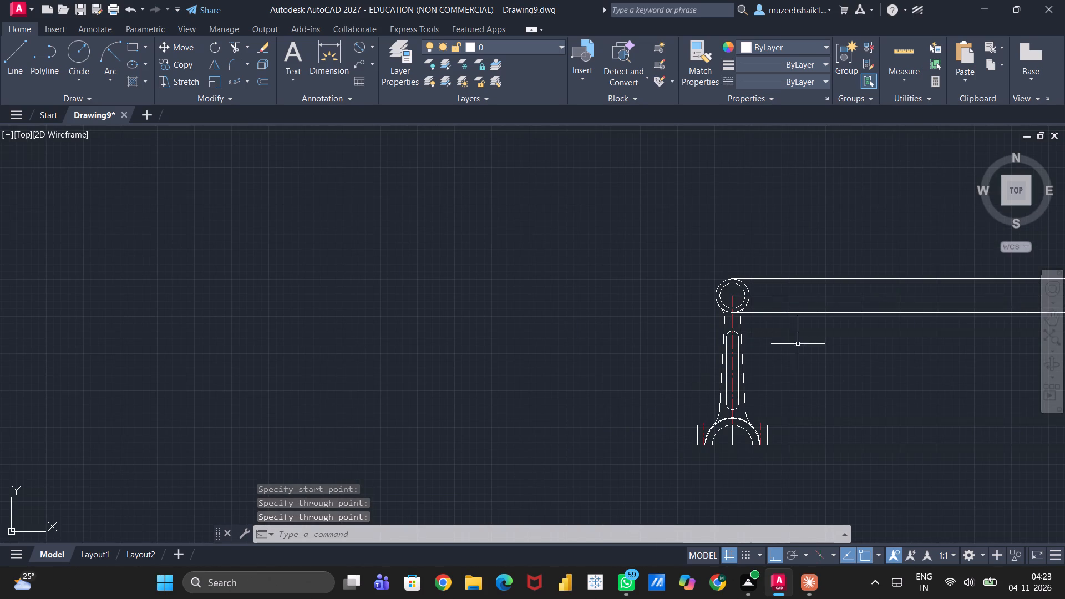
{"action": "scroll", "coordinate": [864, 284], "scroll_direction": "up", "scroll_amount": 2}
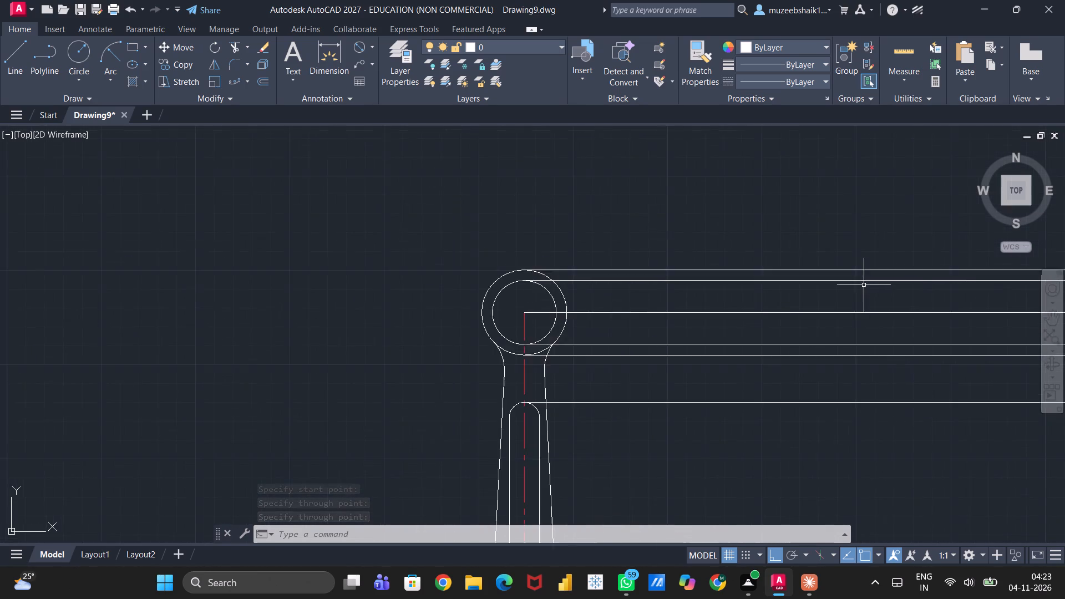
{"action": "scroll", "coordinate": [864, 285], "scroll_direction": "up", "scroll_amount": 2}
{"action": "scroll", "coordinate": [850, 302], "scroll_direction": "down", "scroll_amount": 2}
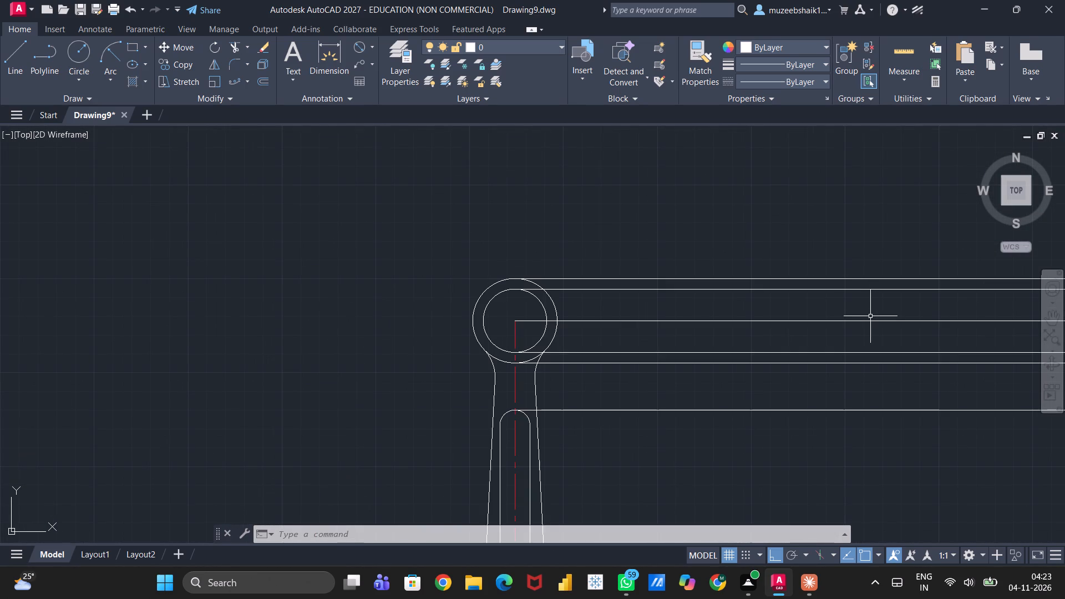
{"action": "middle_click_drag", "start_coordinate": [868, 316], "coordinate": [717, 268]}
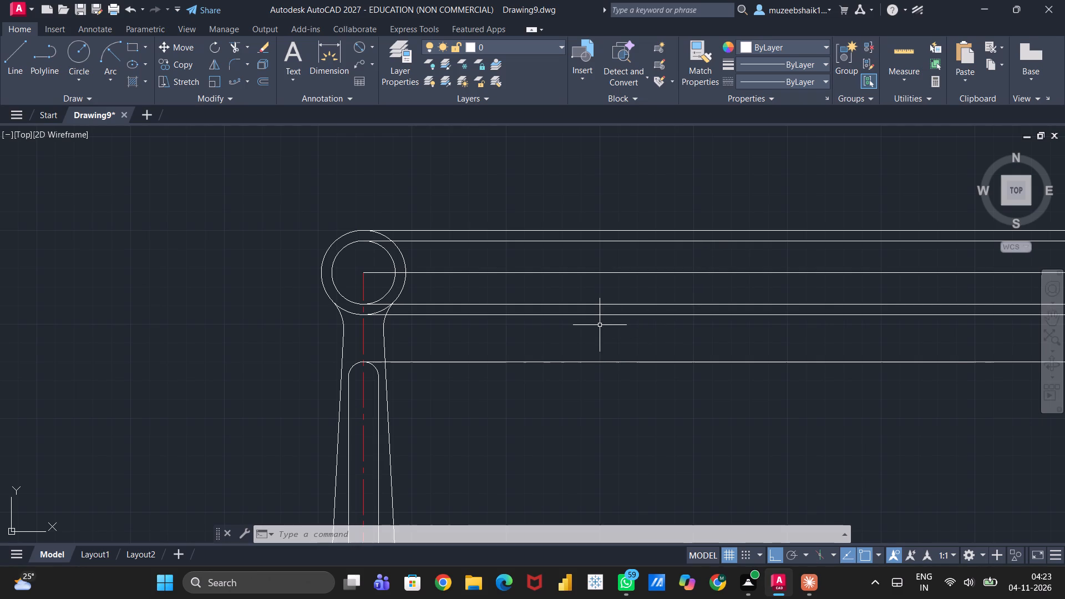
{"action": "scroll", "coordinate": [600, 325], "scroll_direction": "up", "scroll_amount": 1}
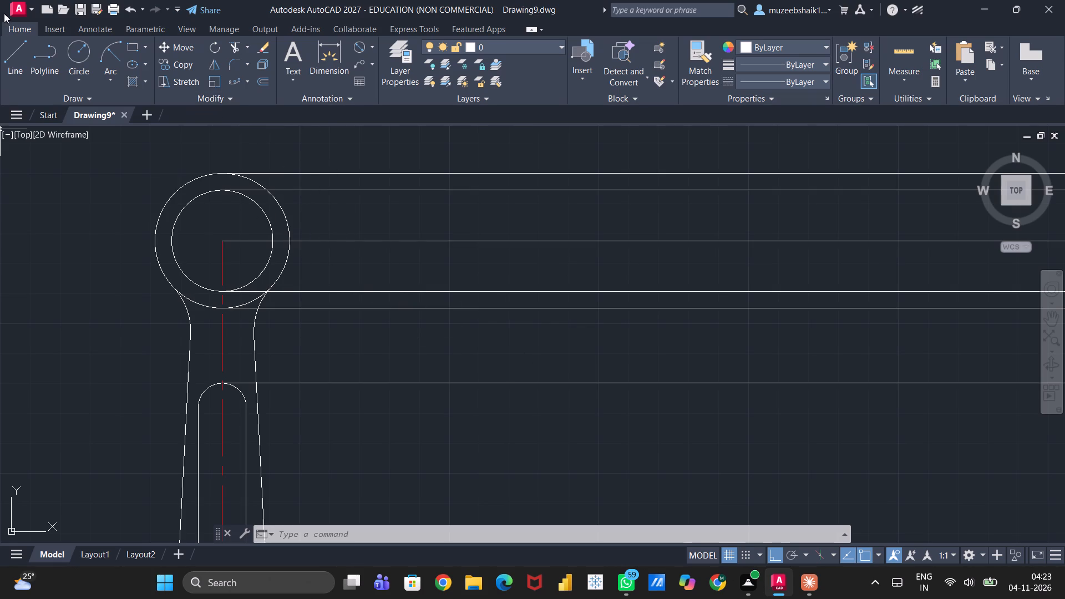
{"action": "left_click", "coordinate": [21, 46]}
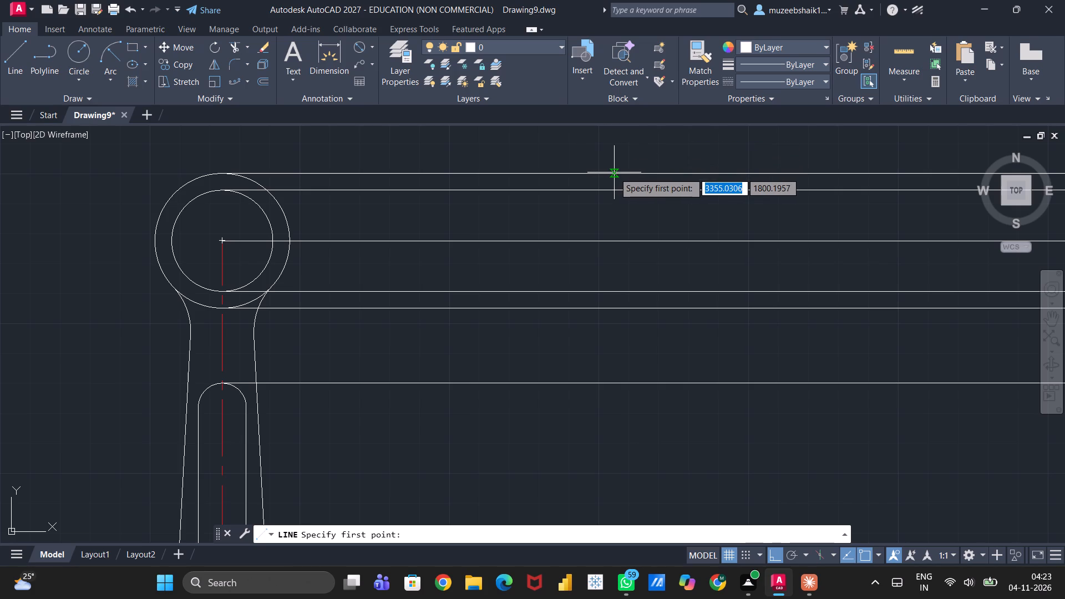
{"action": "left_click", "coordinate": [667, 171]}
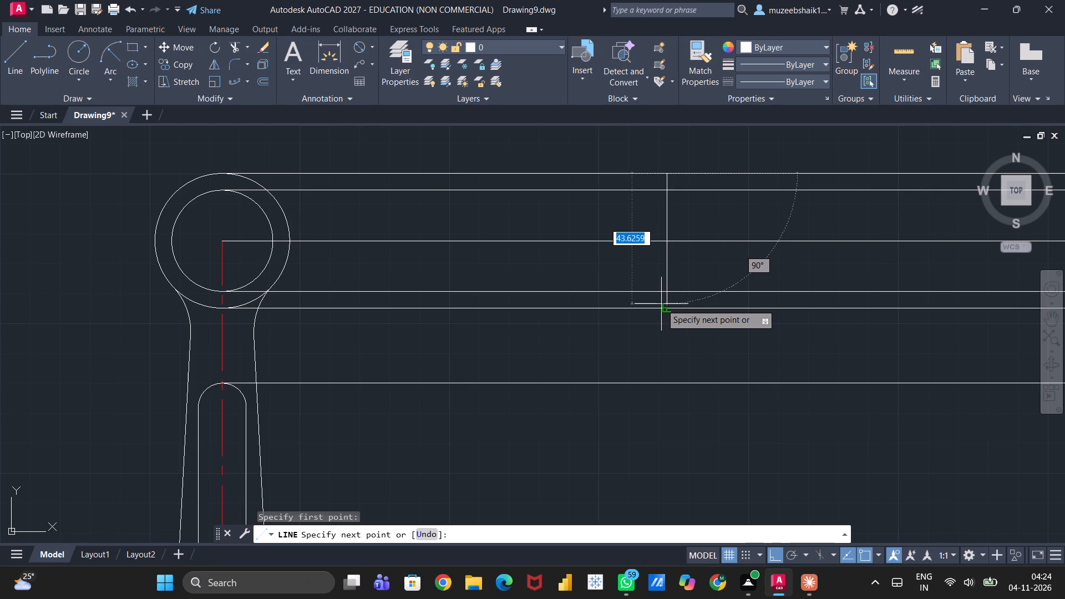
{"action": "left_click", "coordinate": [663, 305]}
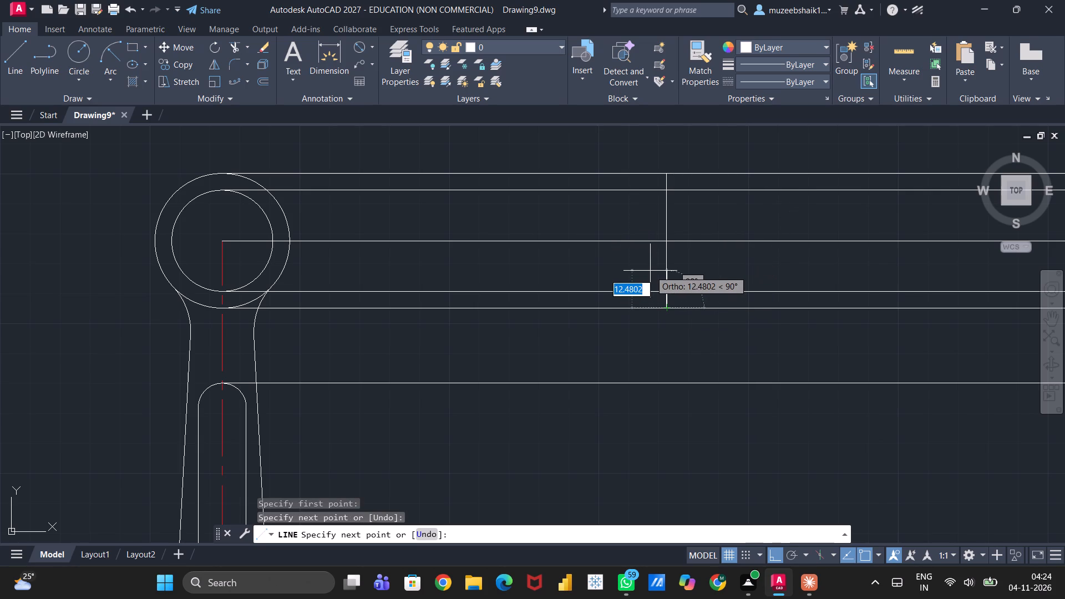
{"action": "key", "text": "Escape"}
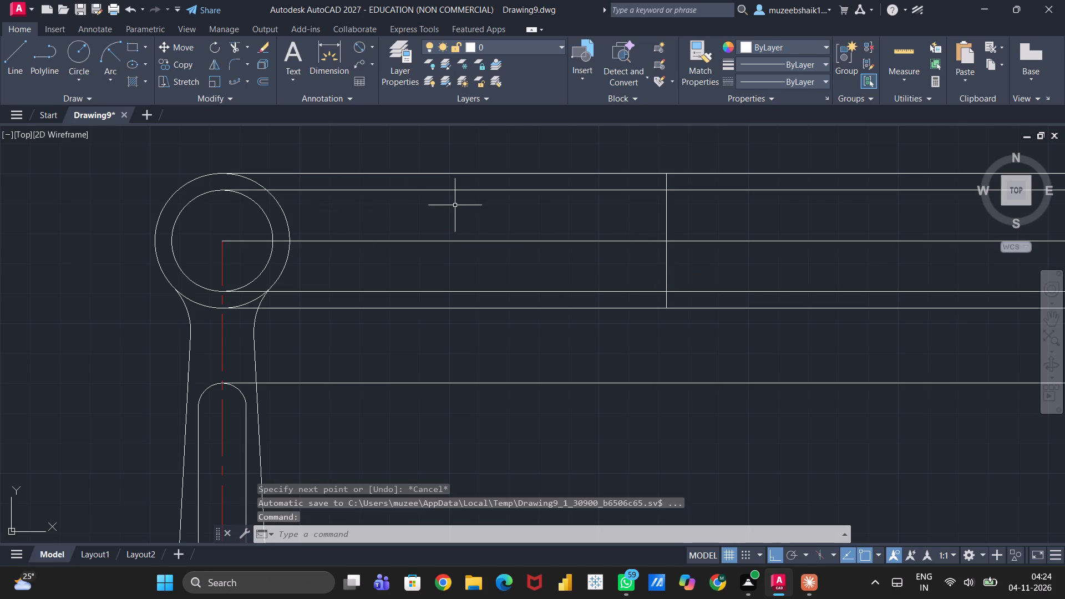
Offset the vertical line of the side view by 38 to its right.
{"action": "left_click", "coordinate": [666, 215]}
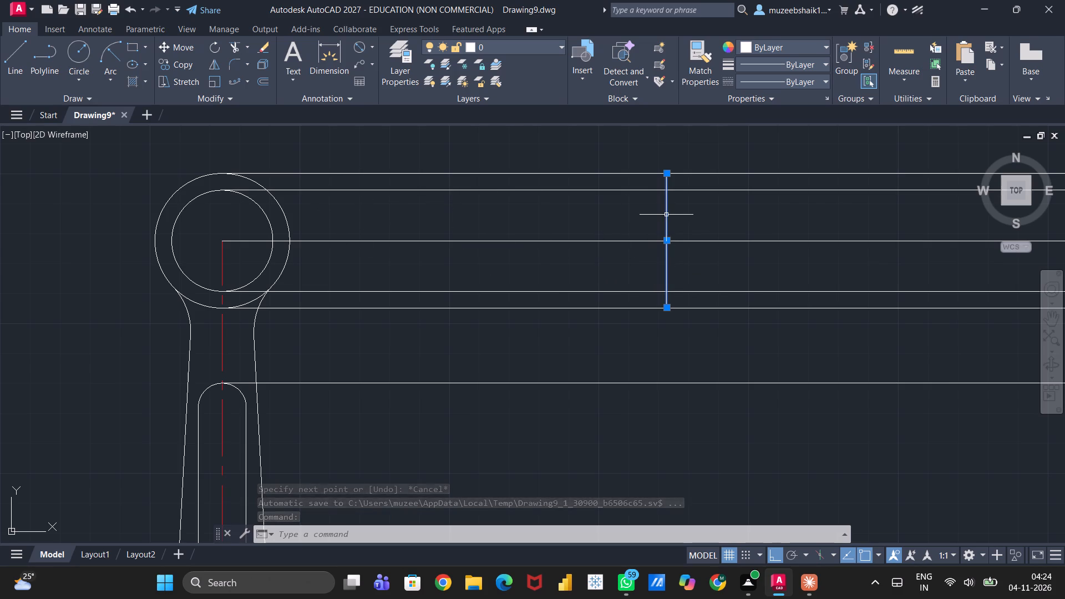
{"action": "key", "text": "0"}
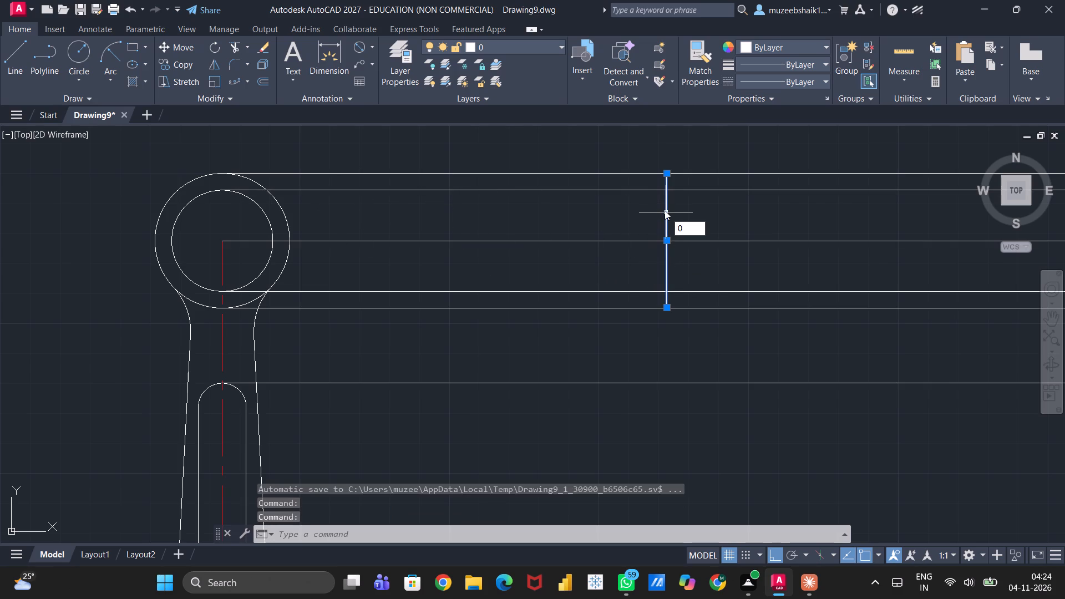
{"action": "key", "text": "Delete"}
{"action": "key", "text": "BackSpace"}
{"action": "key", "text": "o"}
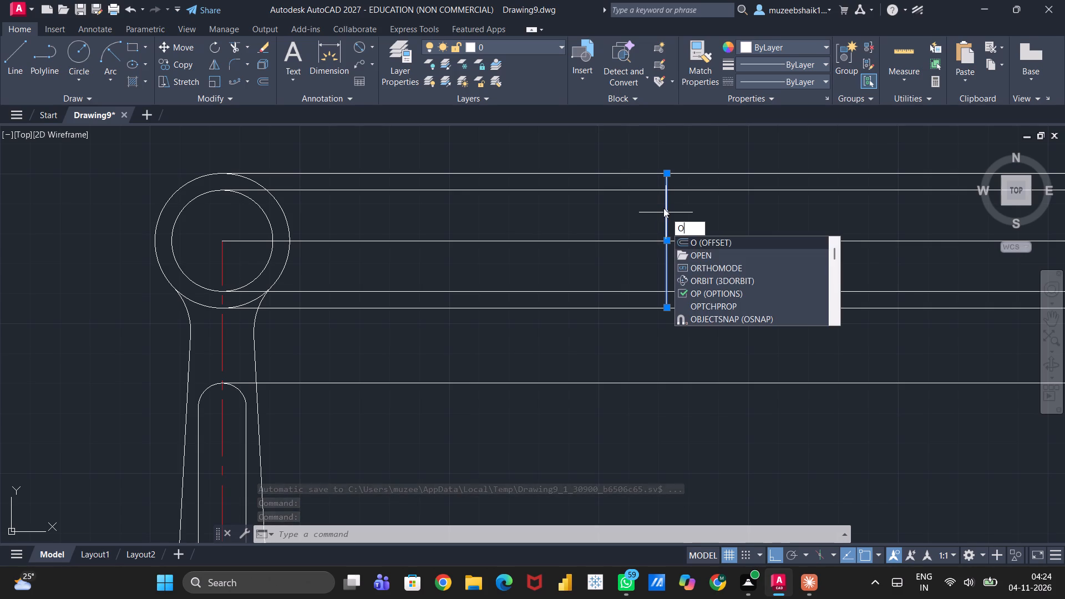
{"action": "key", "text": "Return"}
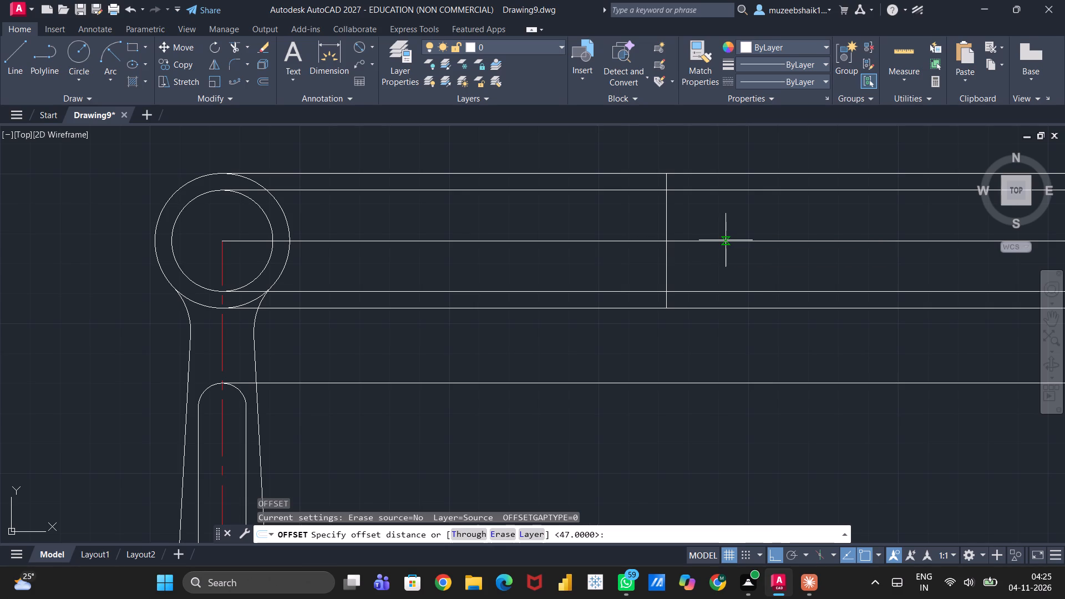
{"action": "type", "text": "38"}
{"action": "key", "text": "Return"}
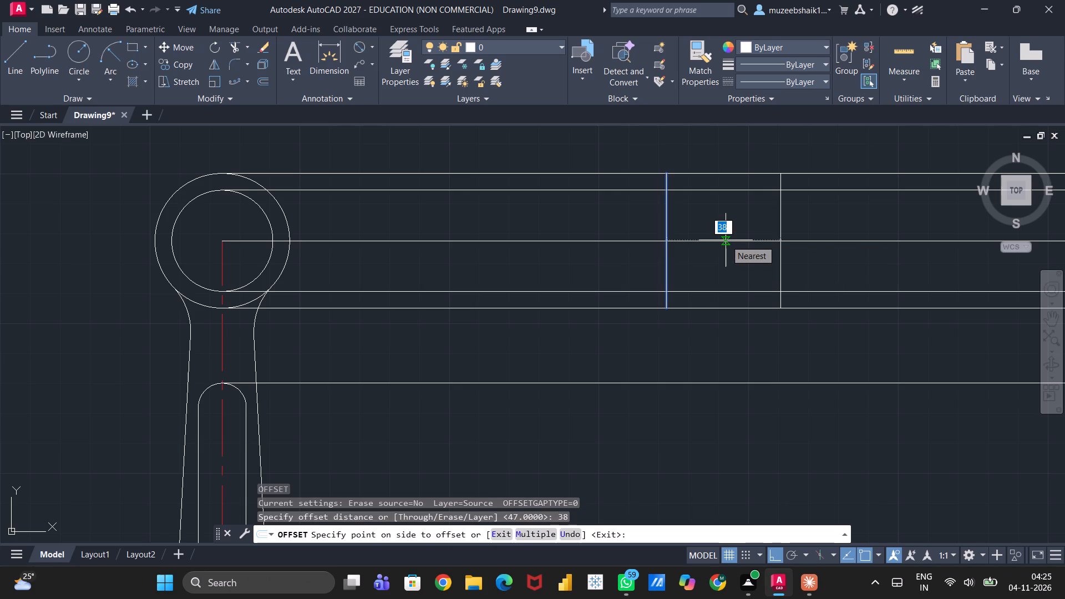
{"action": "left_click", "coordinate": [726, 240]}
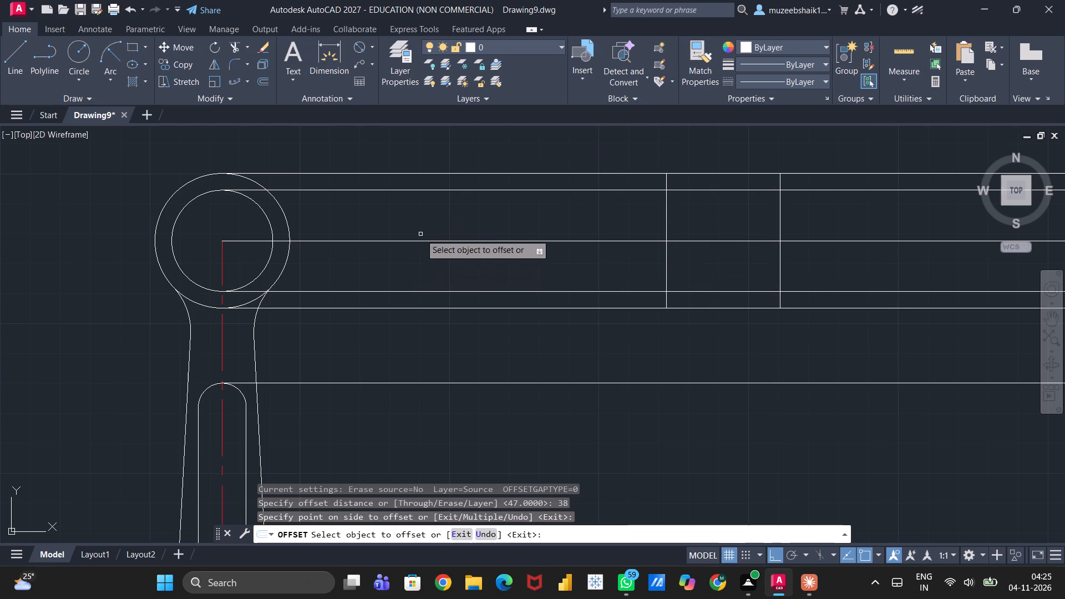
{"action": "key", "text": "Escape"}
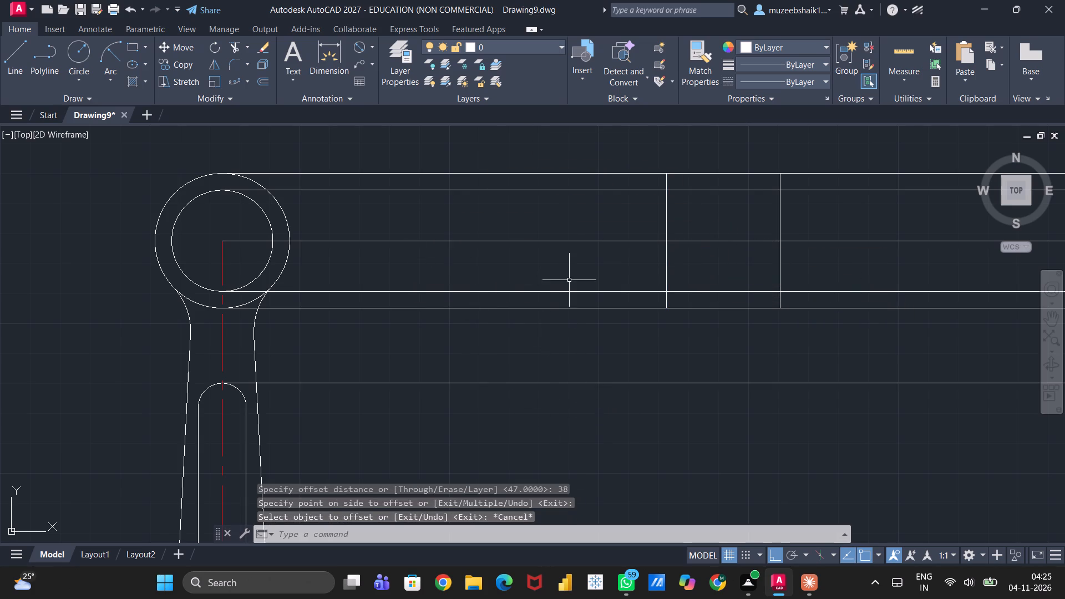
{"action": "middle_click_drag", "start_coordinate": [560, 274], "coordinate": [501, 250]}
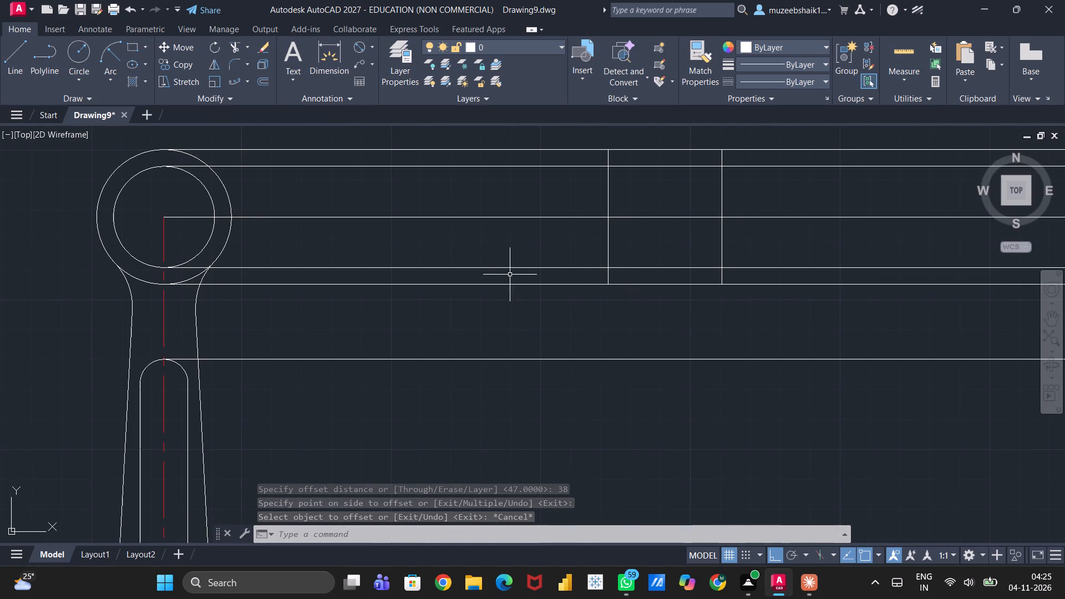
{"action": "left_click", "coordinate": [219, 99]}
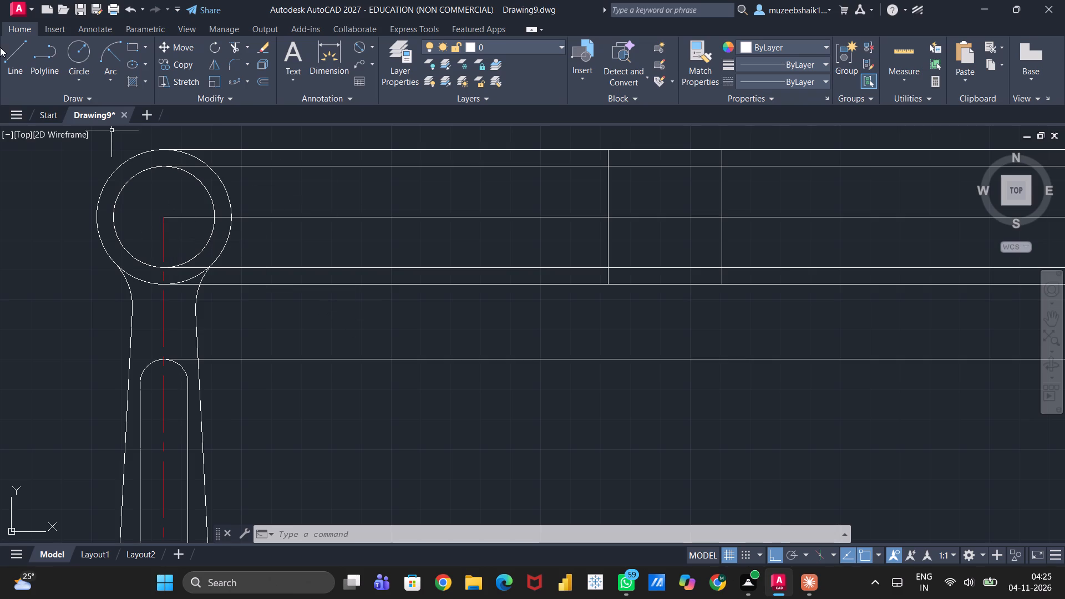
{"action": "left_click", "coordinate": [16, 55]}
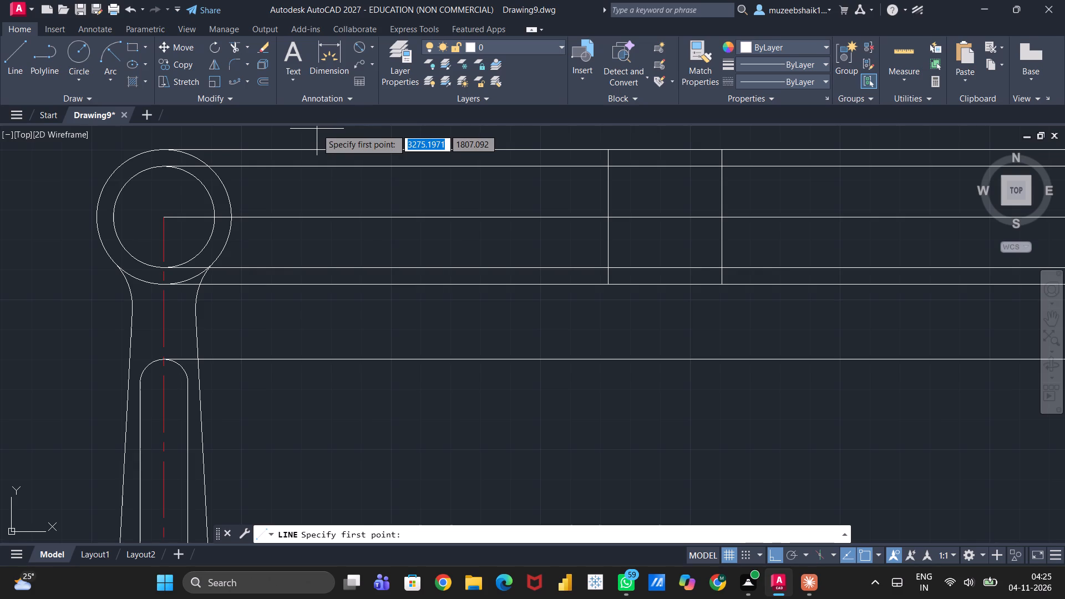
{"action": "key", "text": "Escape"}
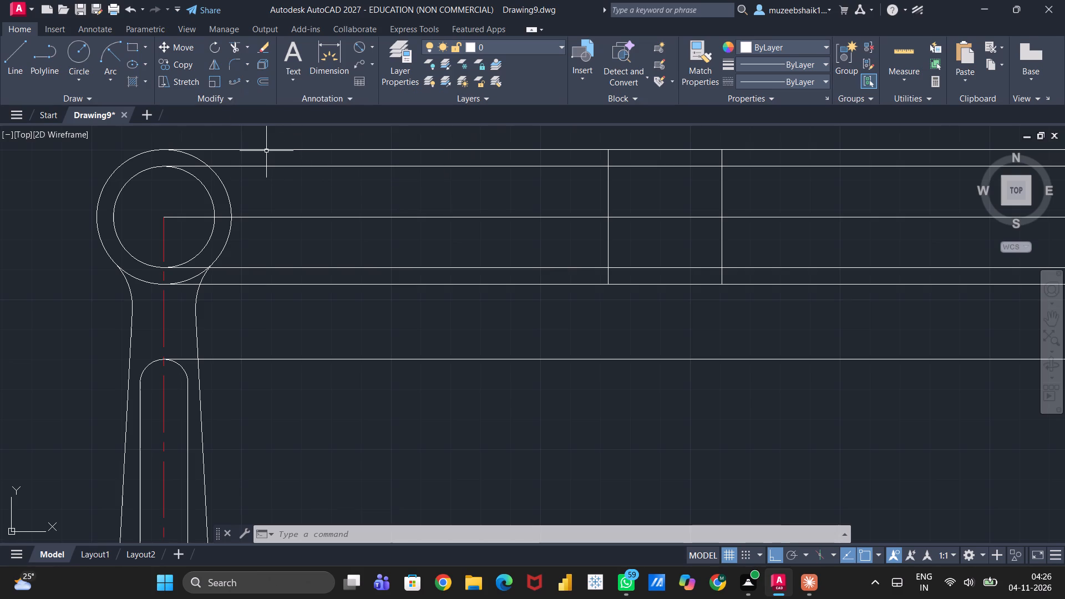
Offset the side view's first vertical line by 19 toward the second vertical line, midway between the two.
{"action": "key", "text": "o"}
{"action": "key", "text": "Return"}
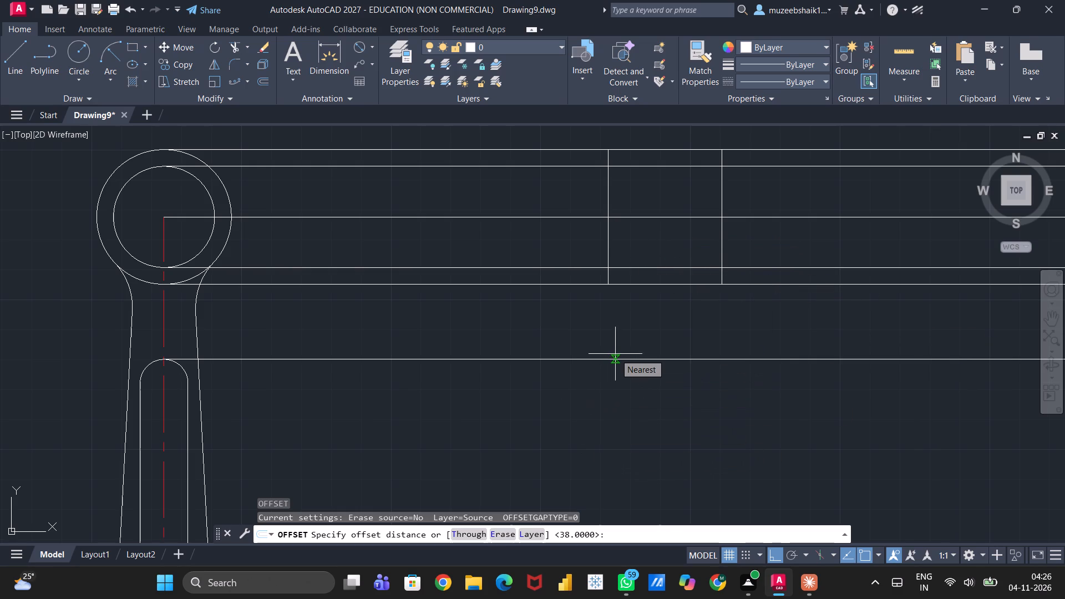
{"action": "type", "text": "19"}
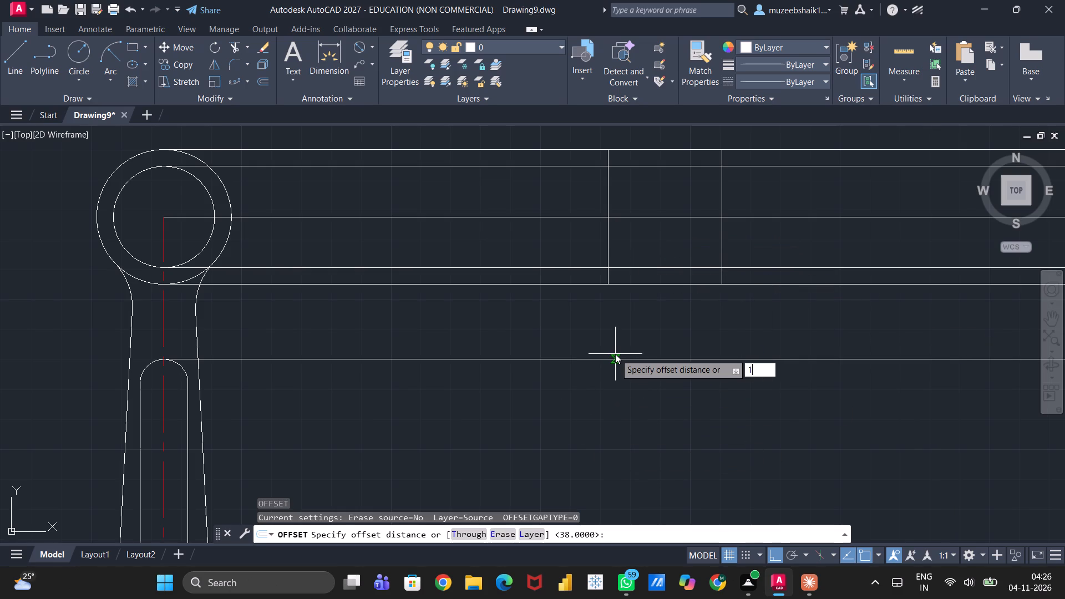
{"action": "key", "text": "Return"}
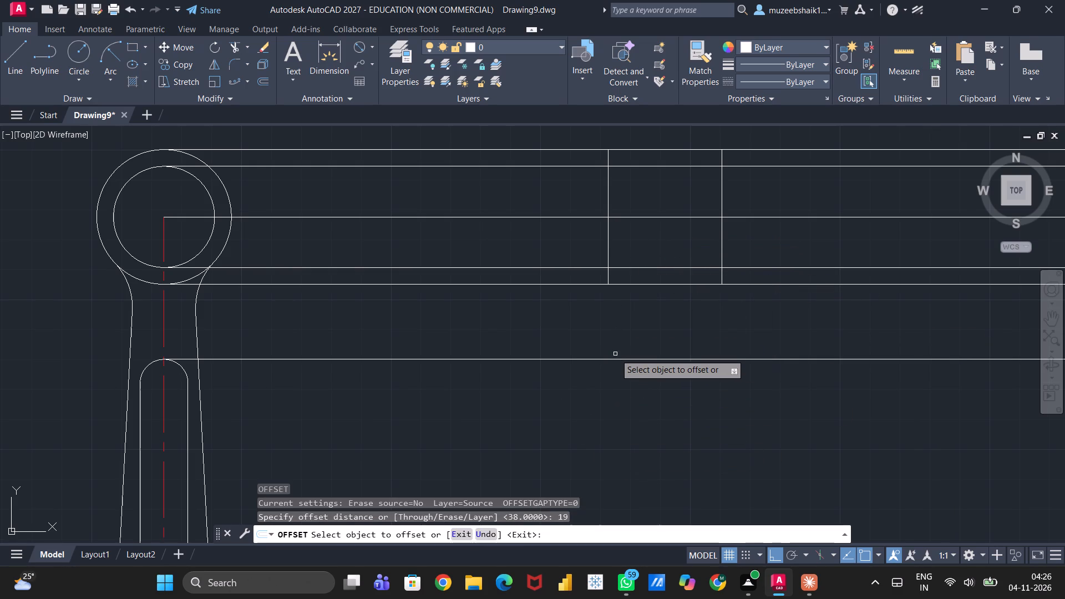
{"action": "left_click", "coordinate": [609, 209]}
{"action": "left_click", "coordinate": [660, 198]}
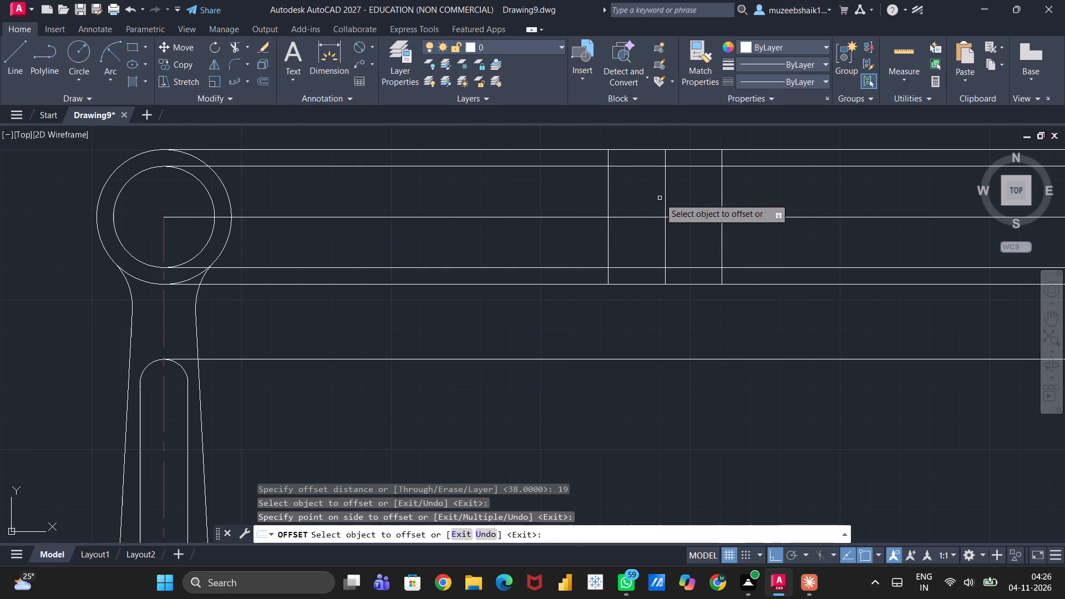
{"action": "key", "text": "Escape"}
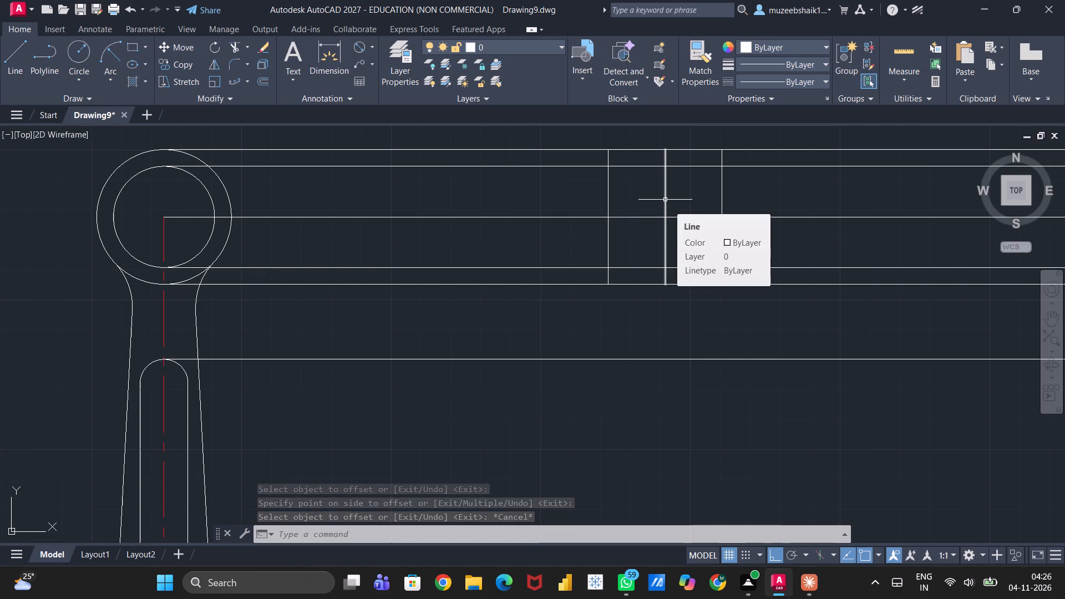
Match the properties of the rod's red dashed centerline onto the side view's middle vertical line.
{"action": "left_click", "coordinate": [164, 322]}
{"action": "key", "text": "m"}
{"action": "key", "text": "a"}
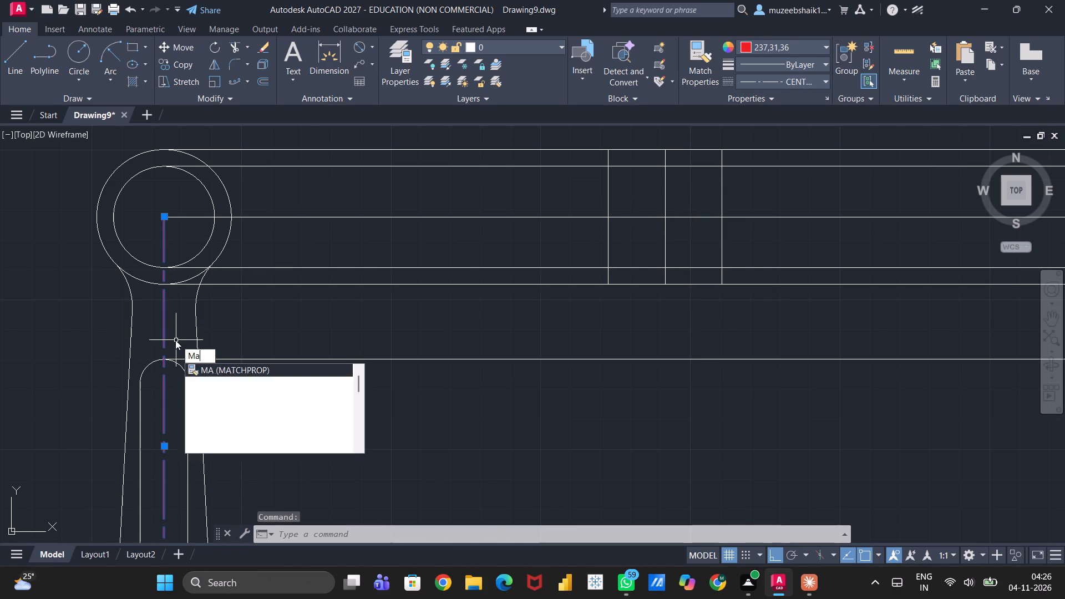
{"action": "key", "text": "Return"}
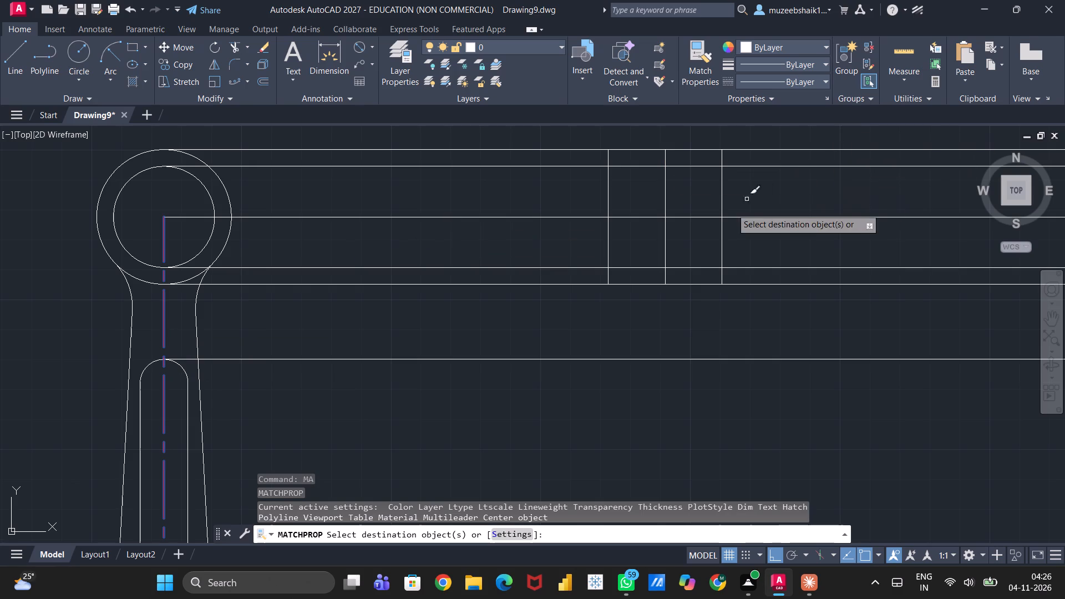
{"action": "left_click", "coordinate": [665, 192]}
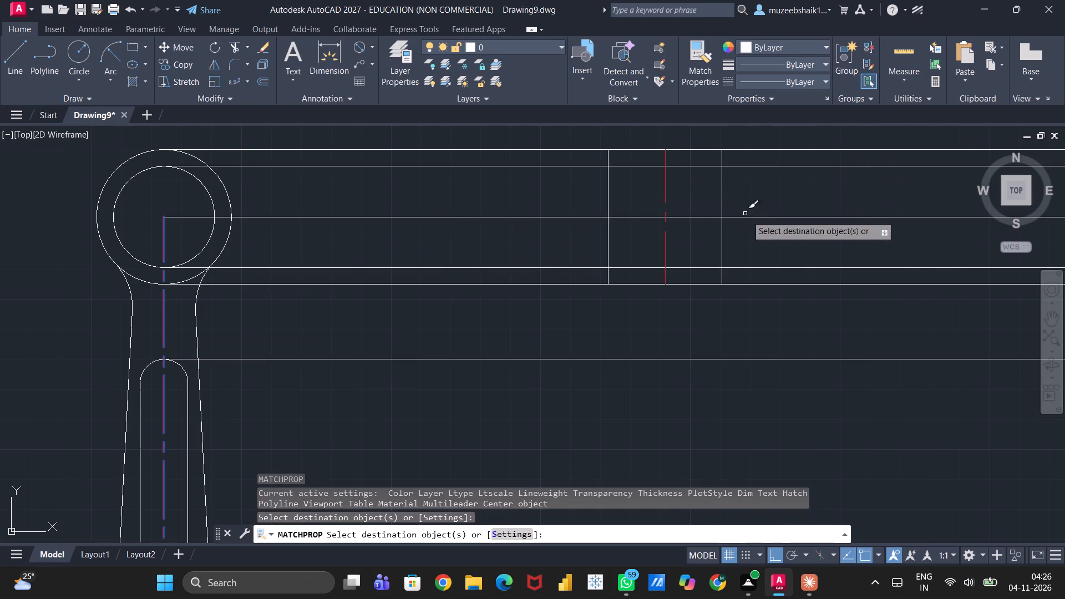
{"action": "key", "text": "Escape"}
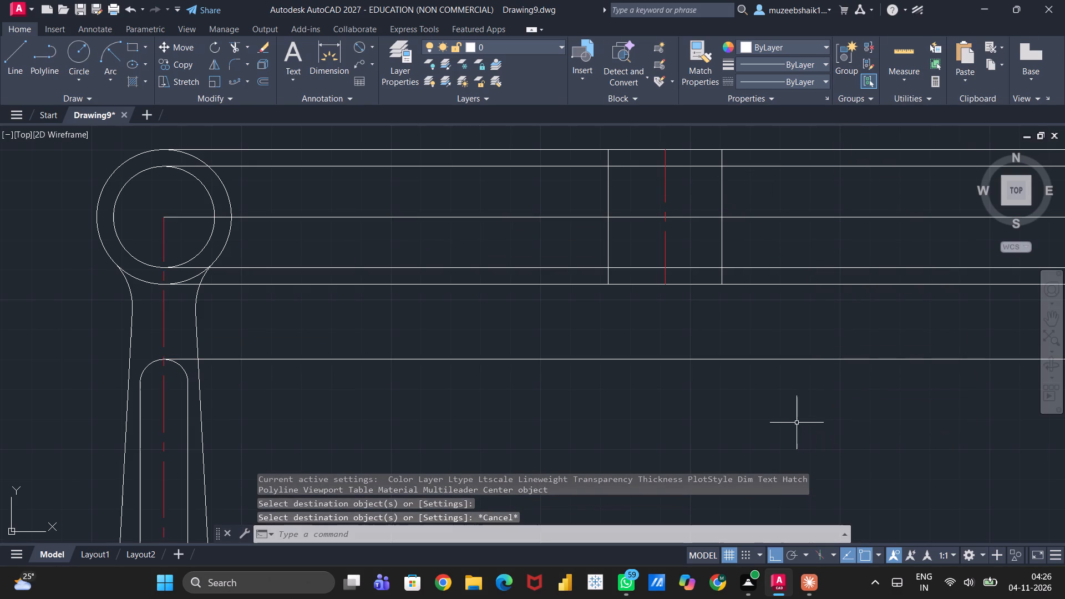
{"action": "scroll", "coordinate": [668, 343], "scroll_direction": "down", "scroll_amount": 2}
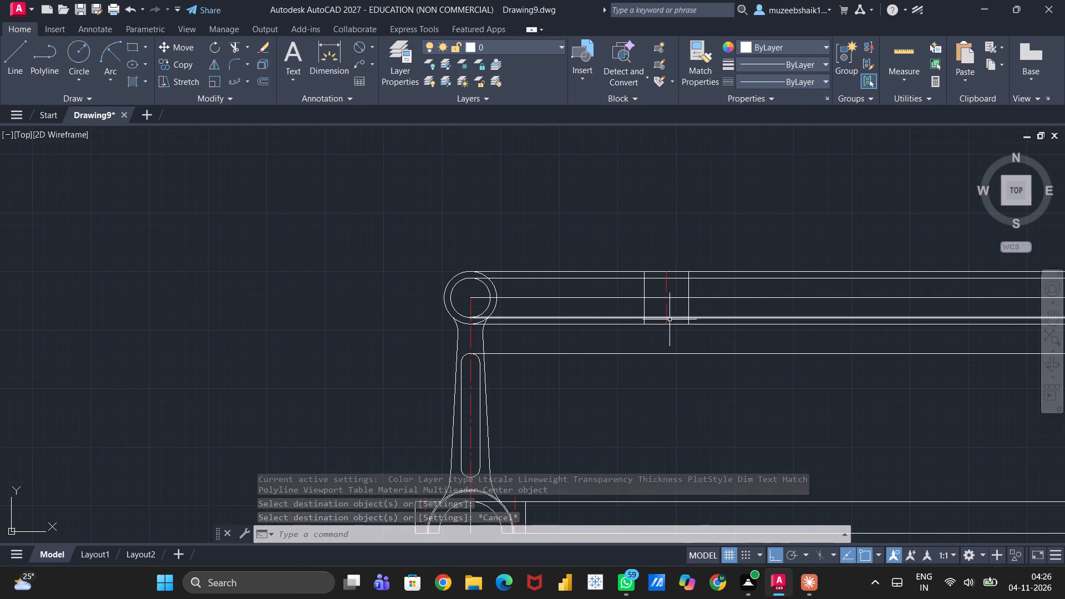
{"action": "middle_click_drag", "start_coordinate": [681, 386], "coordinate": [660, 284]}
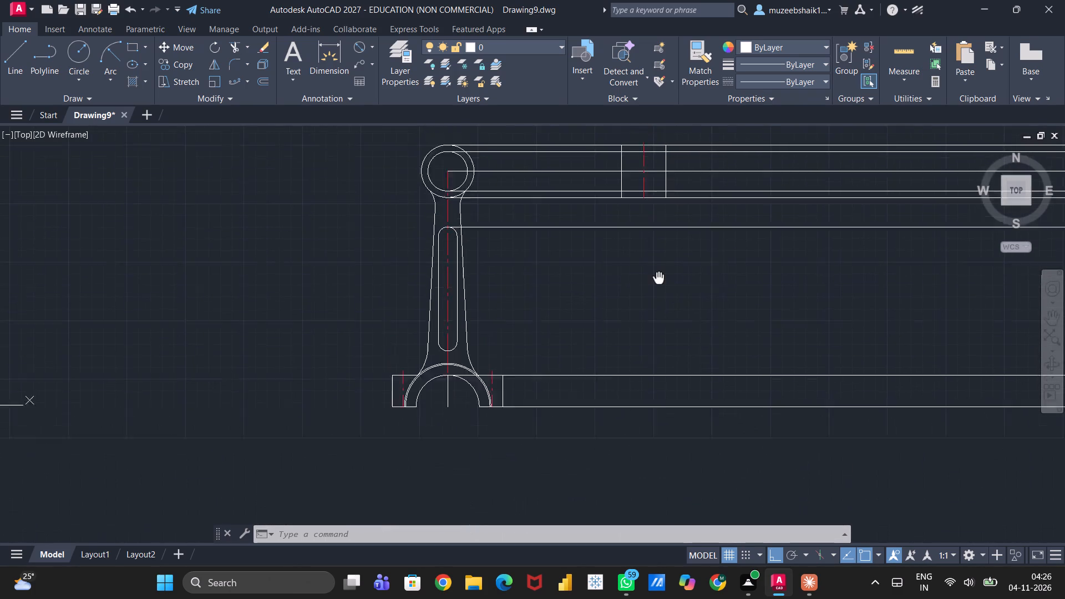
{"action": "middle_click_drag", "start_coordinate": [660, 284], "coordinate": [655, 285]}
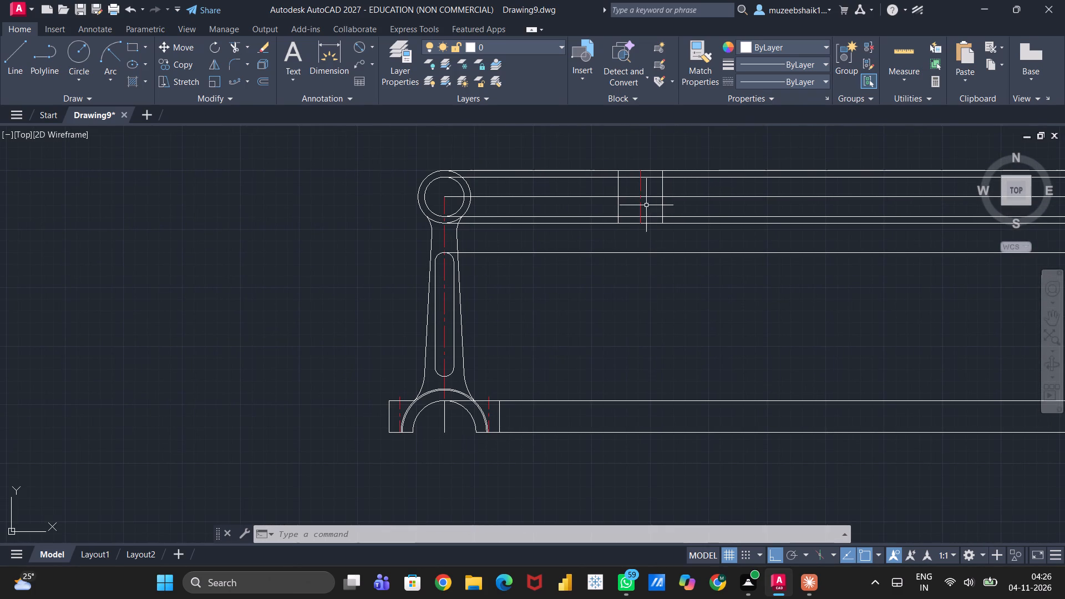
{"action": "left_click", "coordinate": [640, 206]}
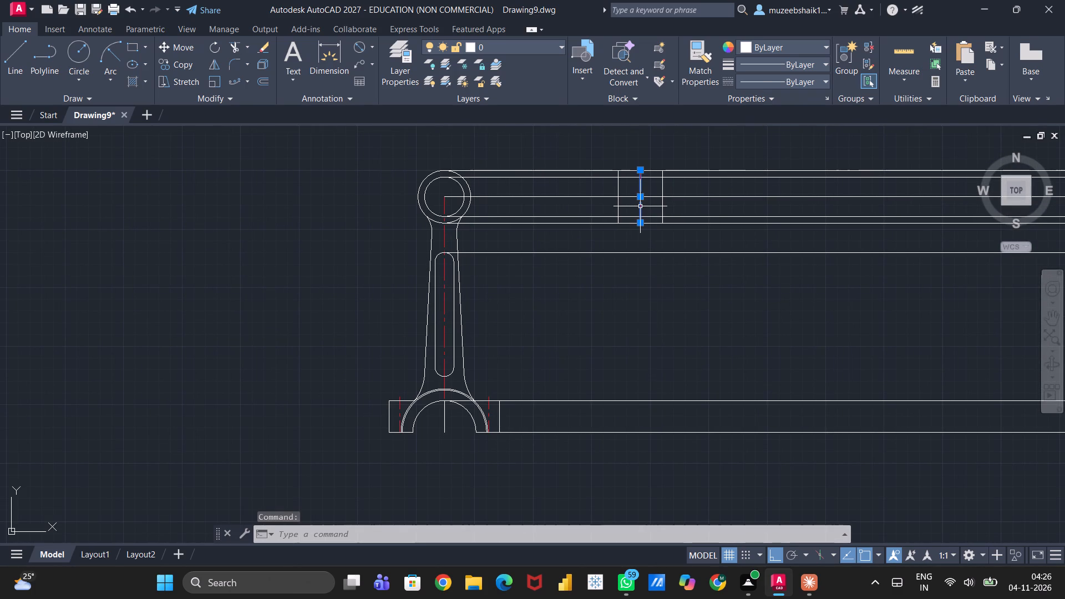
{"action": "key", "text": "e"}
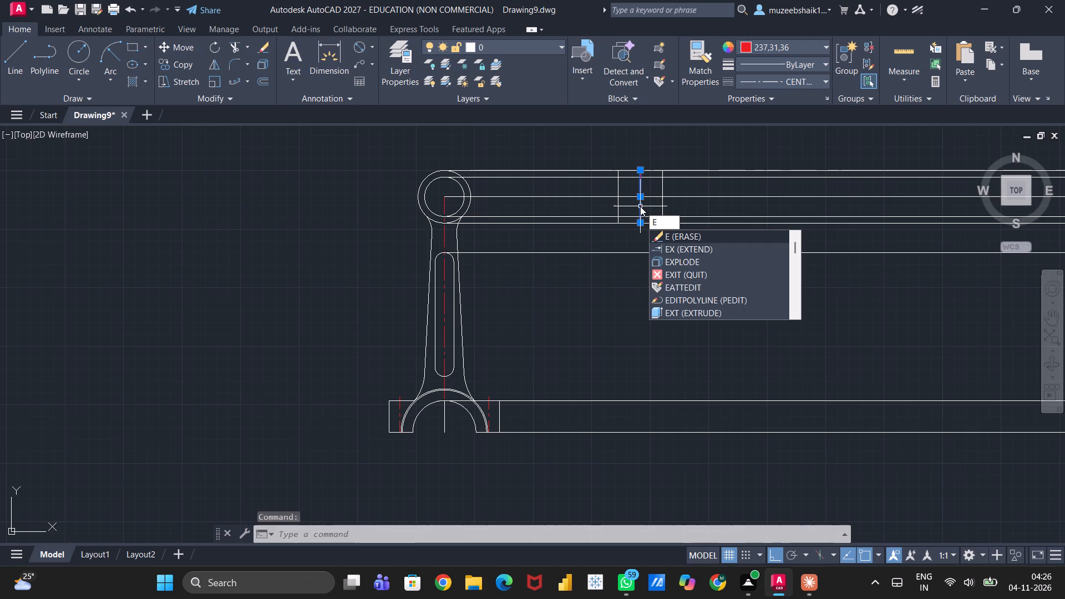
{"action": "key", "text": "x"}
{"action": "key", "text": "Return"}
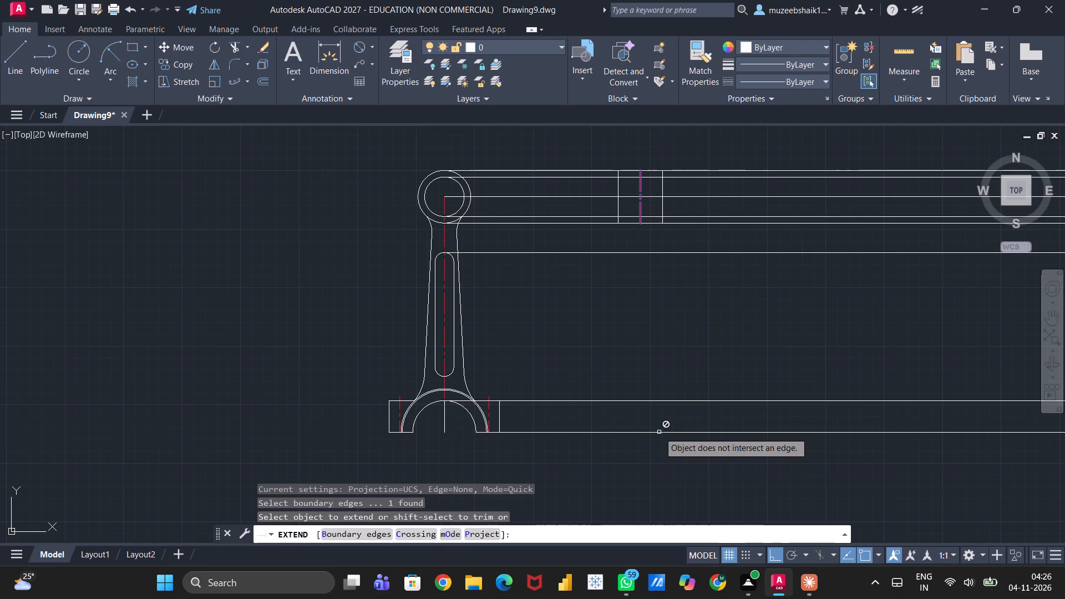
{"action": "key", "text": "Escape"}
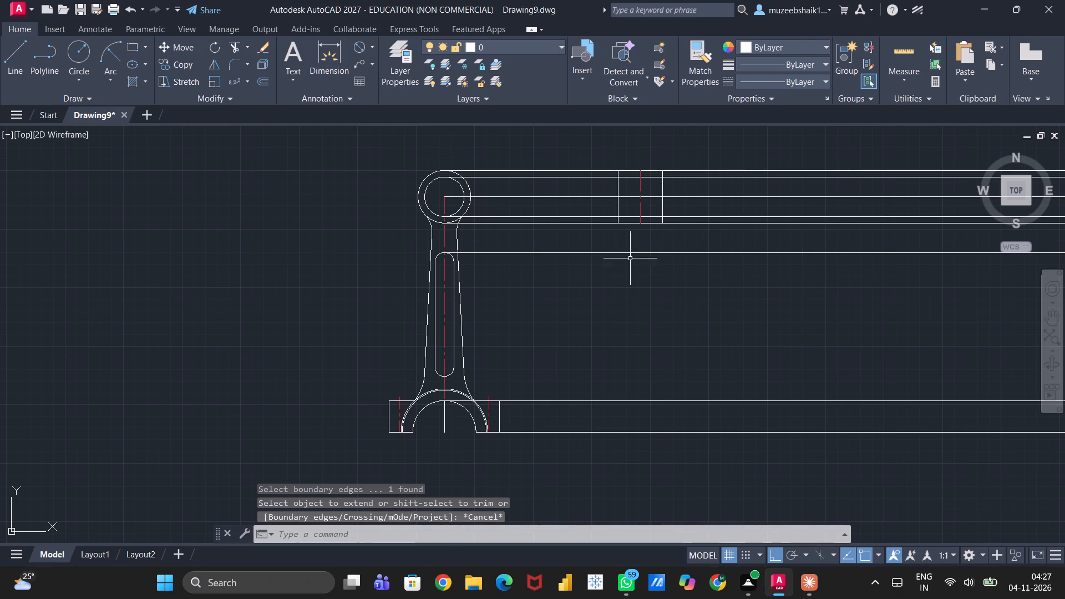
Stretch the lower end of the side view's red centerline down to the ray along the big end's bottom edge.
{"action": "left_click", "coordinate": [642, 206]}
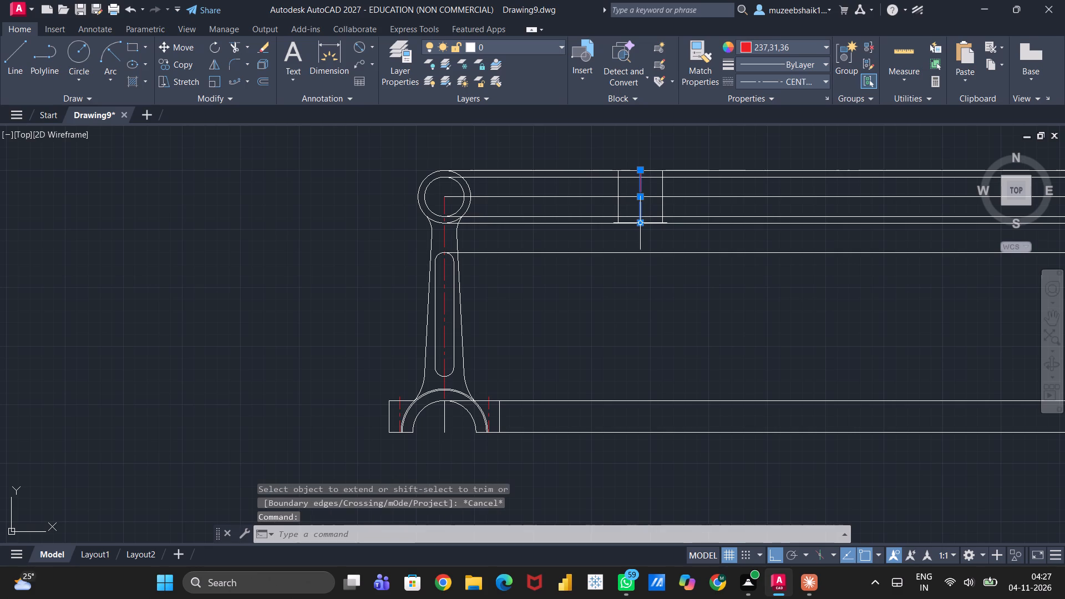
{"action": "left_click", "coordinate": [641, 221]}
{"action": "left_click_drag", "start_coordinate": [641, 221], "coordinate": [647, 334]}
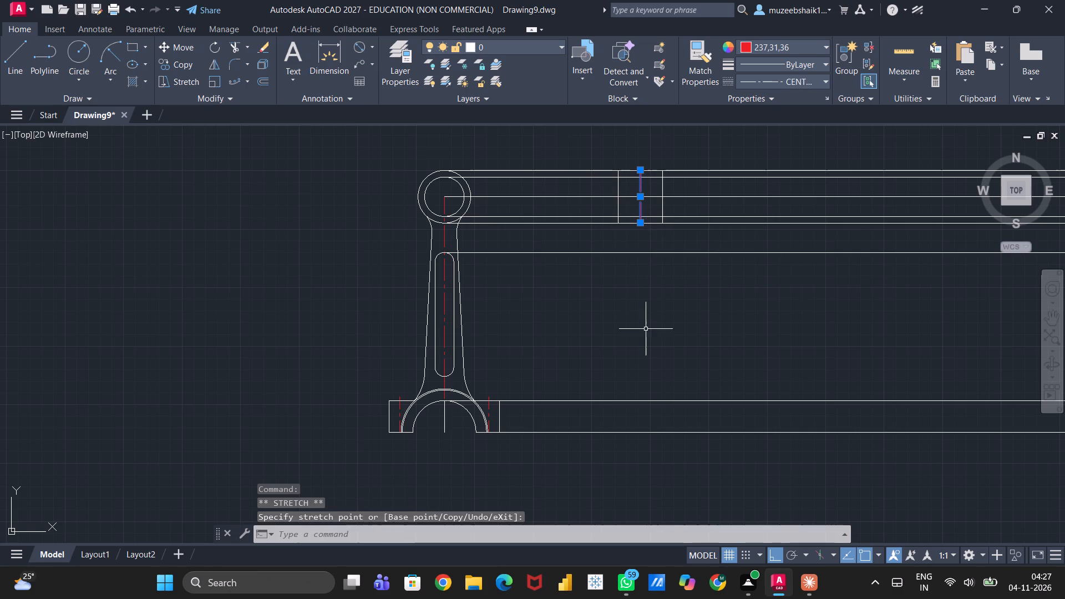
{"action": "left_click_drag", "start_coordinate": [647, 334], "coordinate": [650, 333]}
{"action": "left_click_drag", "start_coordinate": [640, 221], "coordinate": [644, 257]}
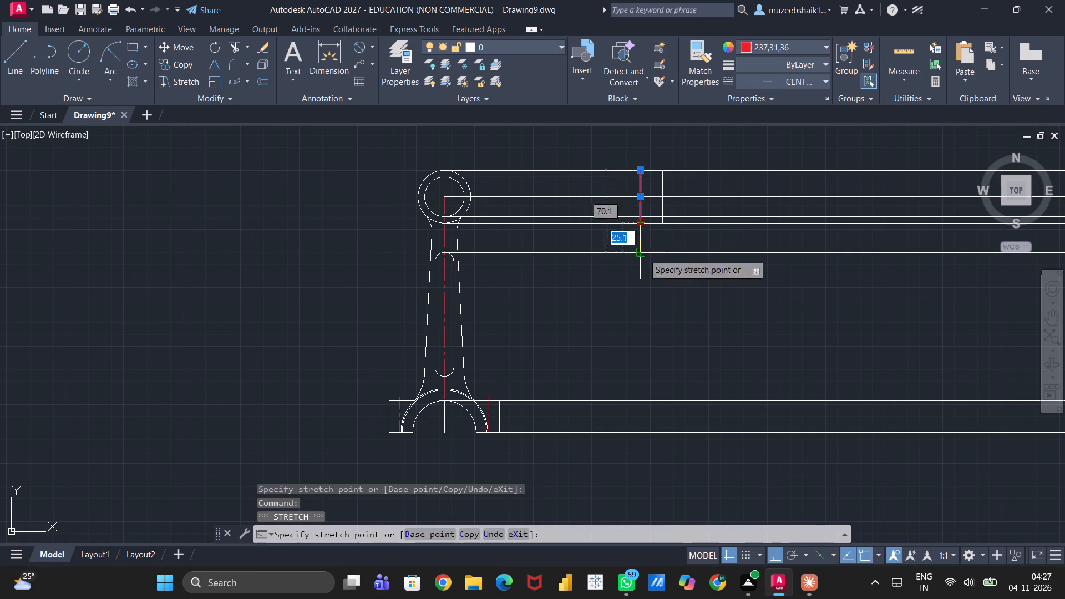
{"action": "left_click_drag", "start_coordinate": [644, 257], "coordinate": [638, 438]}
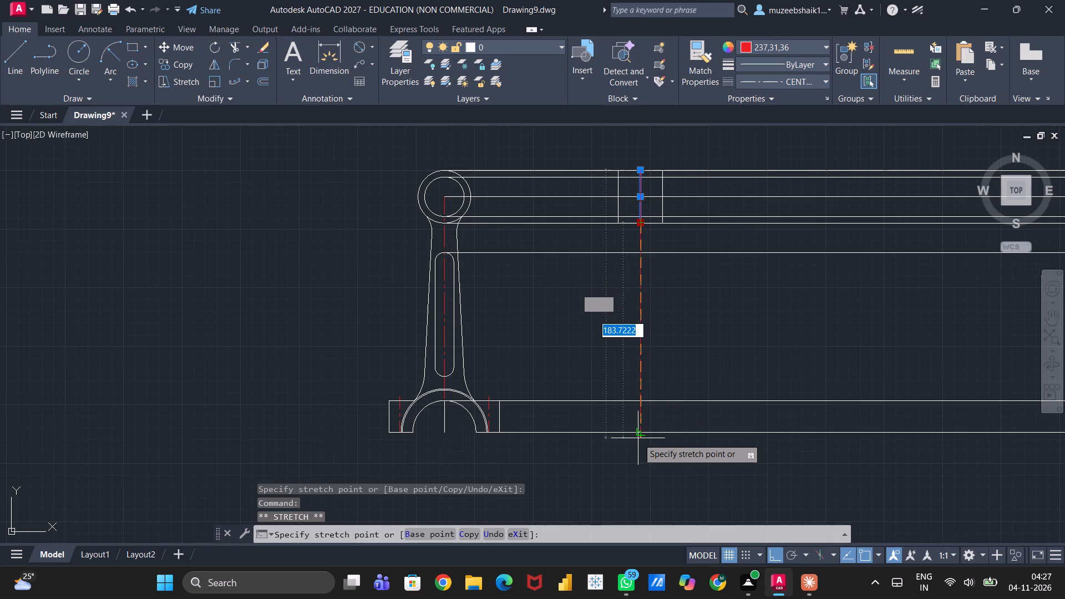
{"action": "left_click_drag", "start_coordinate": [638, 438], "coordinate": [642, 436]}
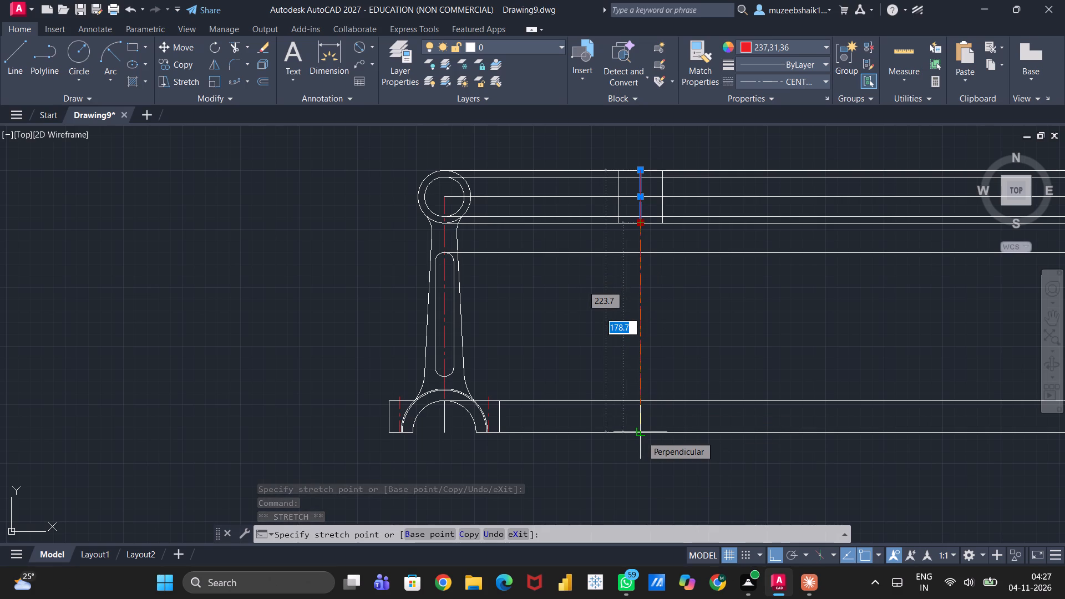
{"action": "left_click", "coordinate": [642, 430]}
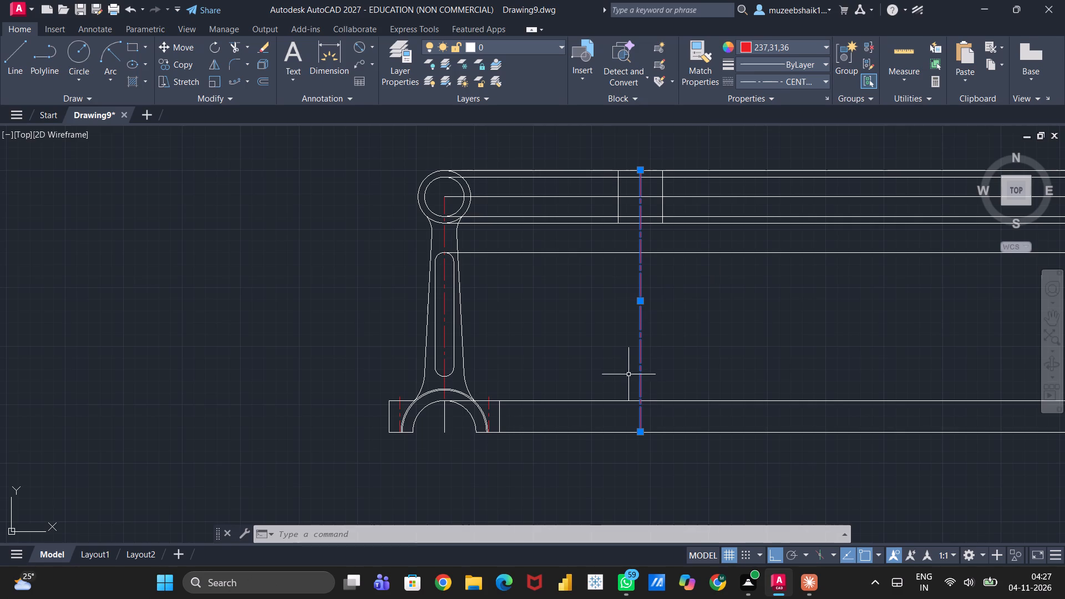
{"action": "key", "text": "Escape"}
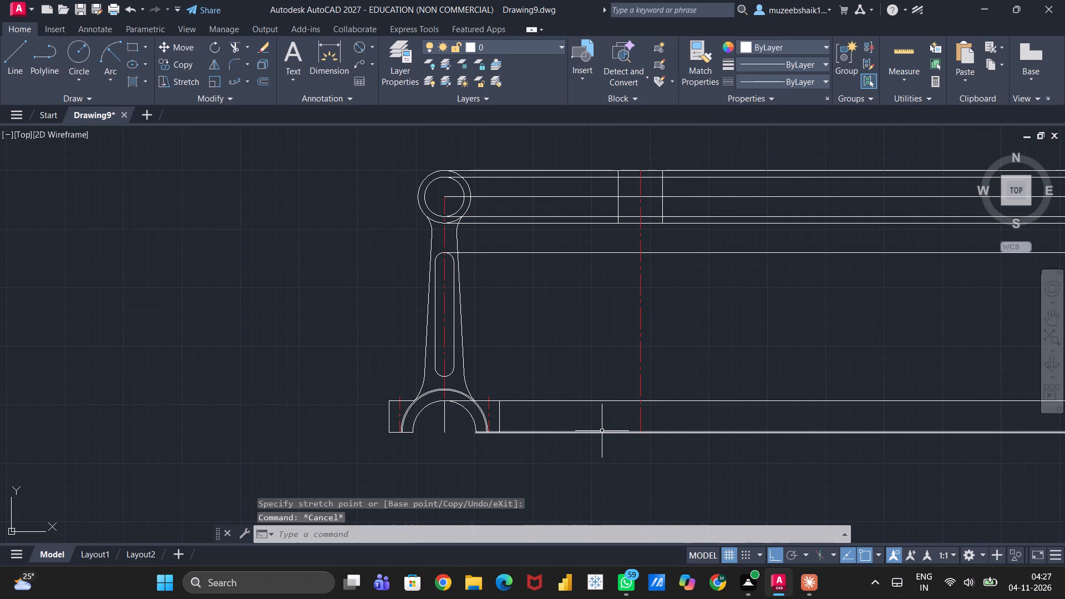
Extend both outer vertical lines of the side view down to the ray along the big end's bottom edge.
{"action": "double_click", "coordinate": [603, 432]}
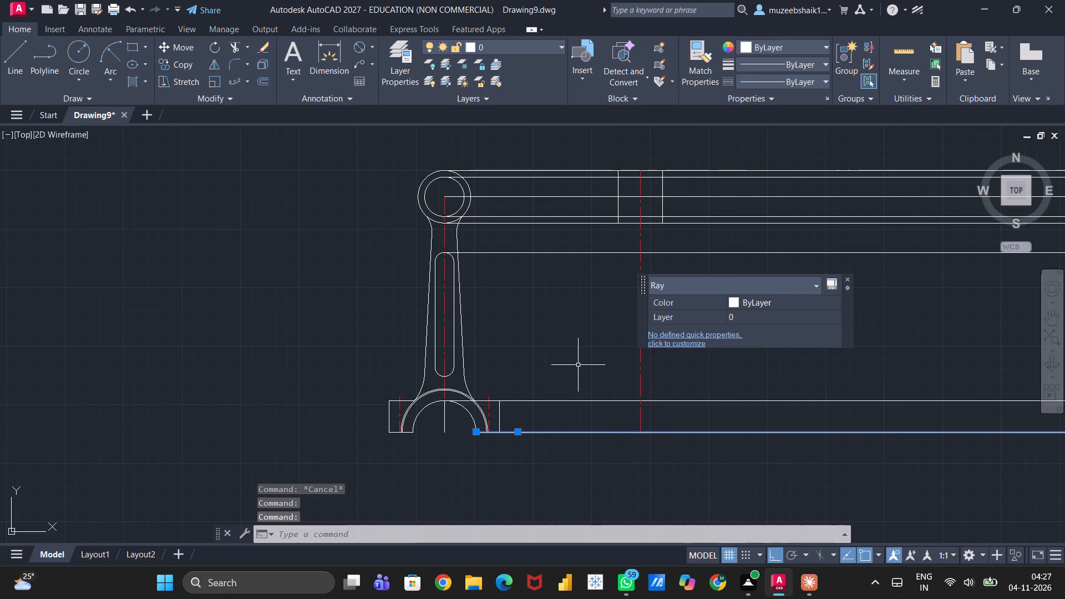
{"action": "key", "text": "Escape"}
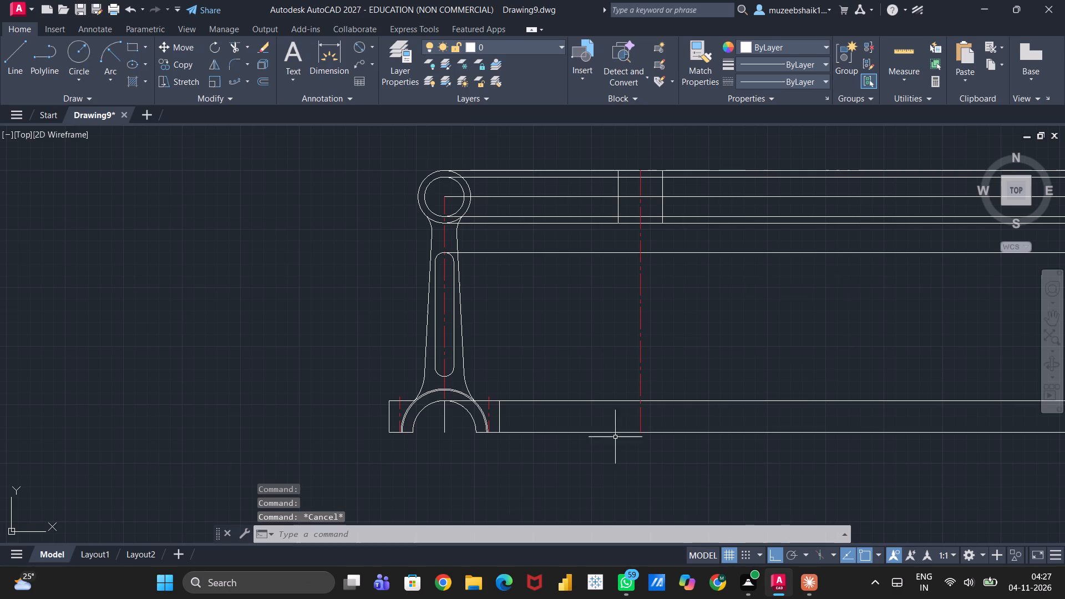
{"action": "left_click", "coordinate": [610, 432]}
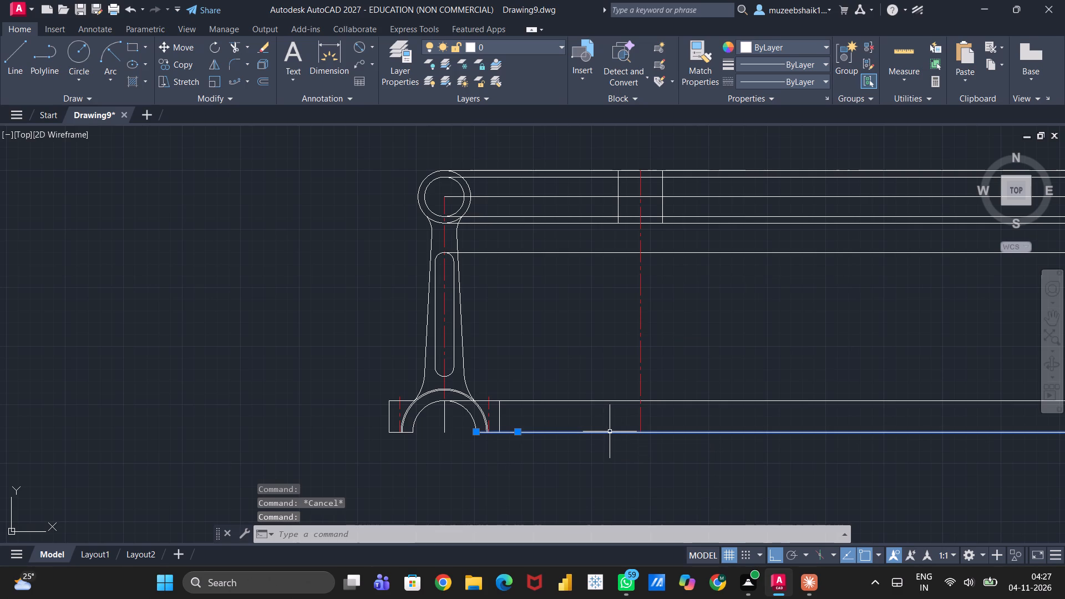
{"action": "key", "text": "e"}
{"action": "key", "text": "x"}
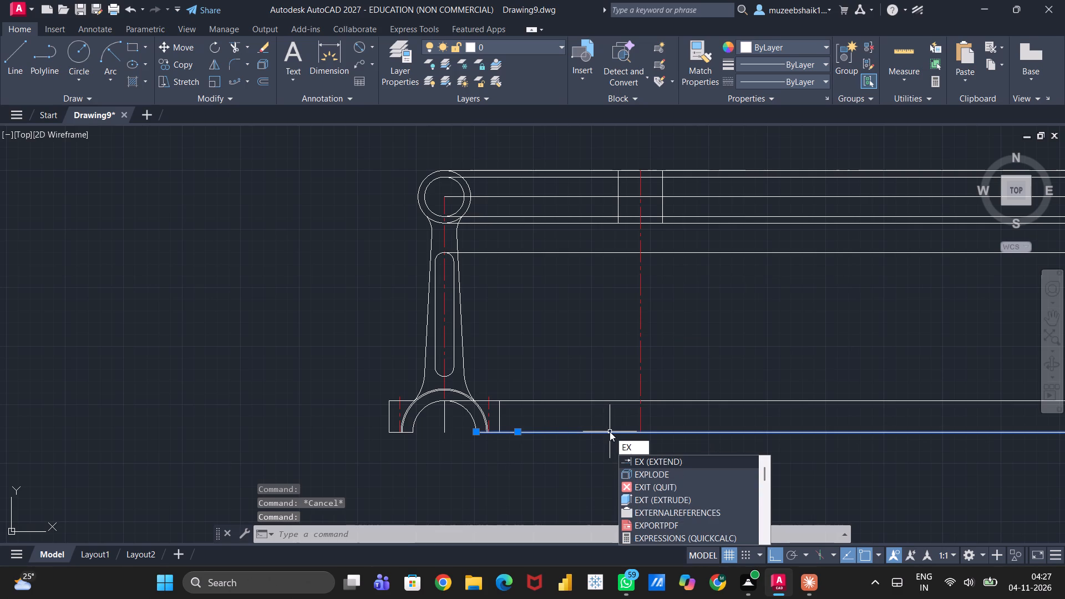
{"action": "key", "text": "Return"}
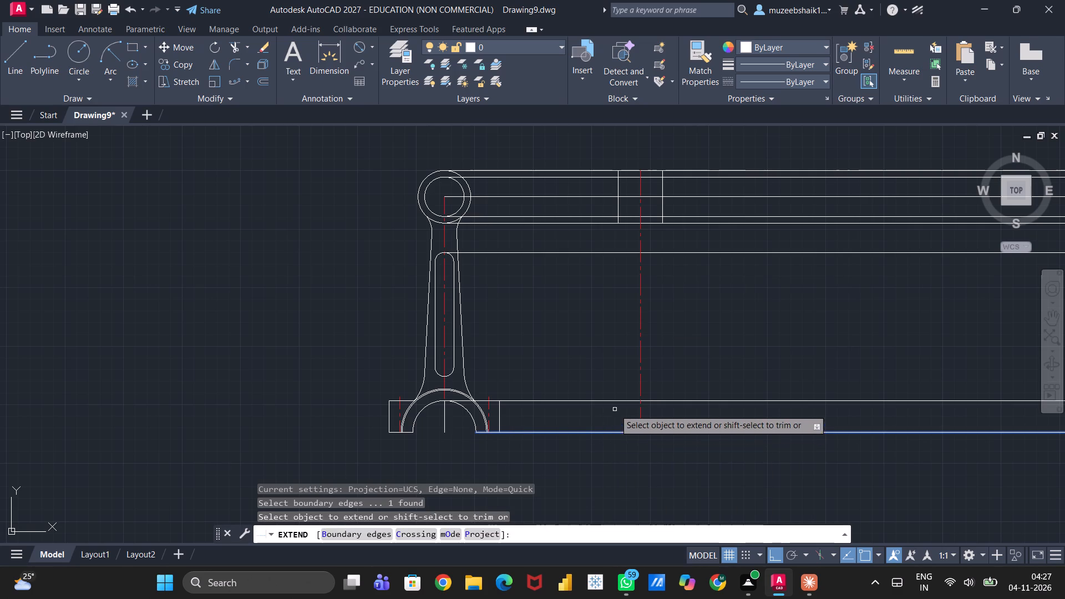
{"action": "left_click", "coordinate": [617, 205]}
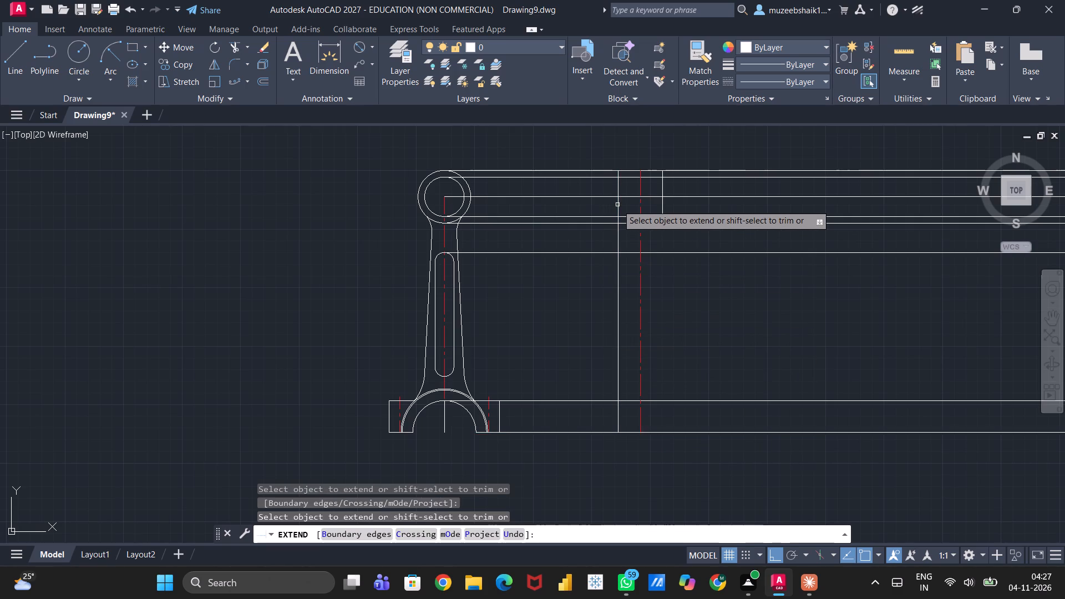
{"action": "left_click", "coordinate": [663, 209]}
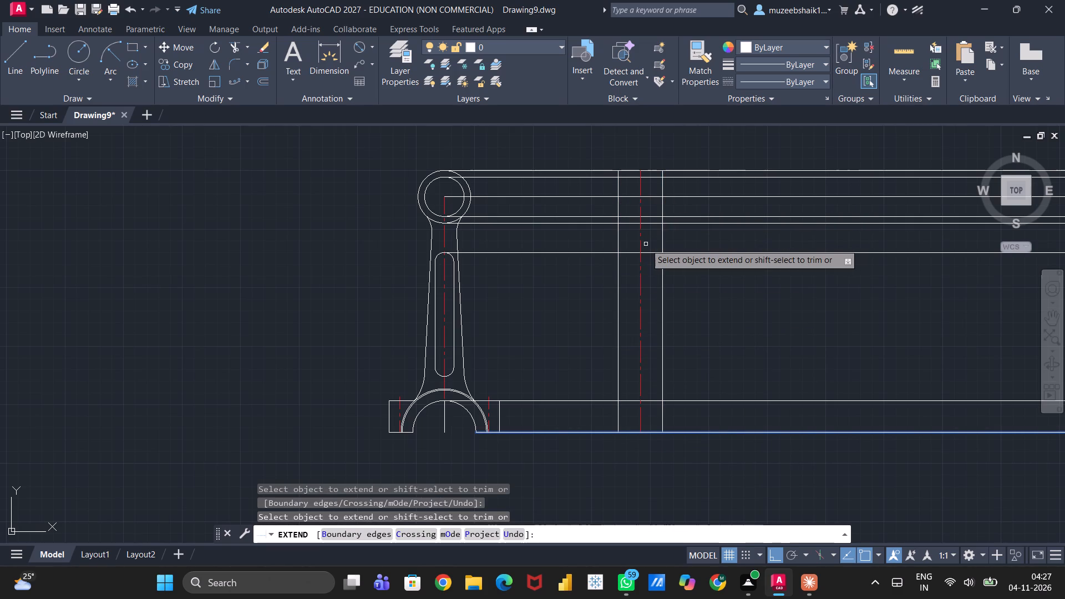
{"action": "key", "text": "Escape"}
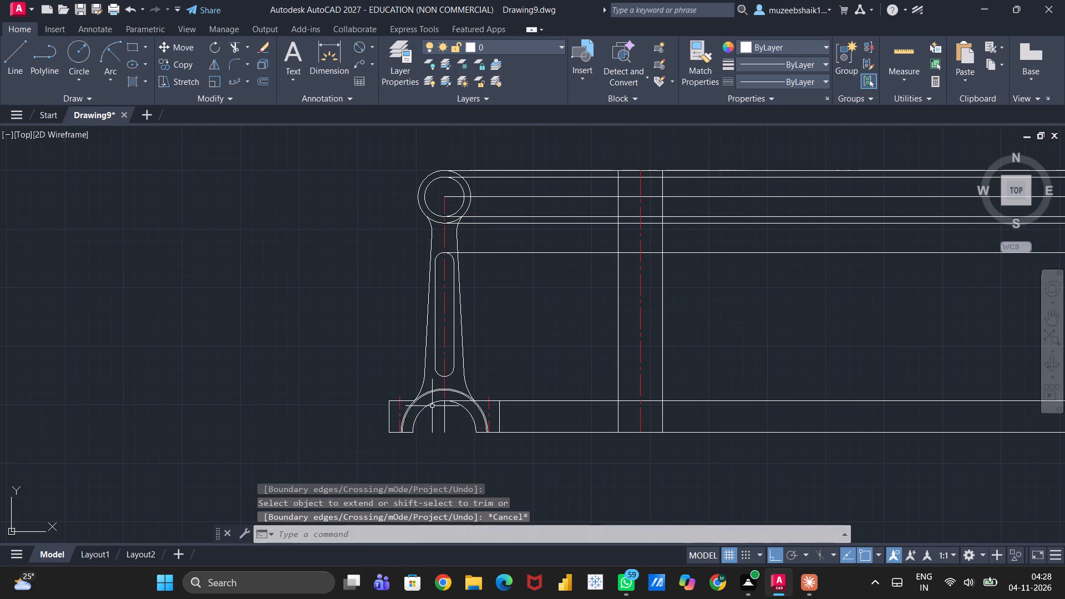
Project a horizontal ray from the bottom of the rod's slot across the side view.
{"action": "scroll", "coordinate": [448, 387], "scroll_direction": "up", "scroll_amount": 2}
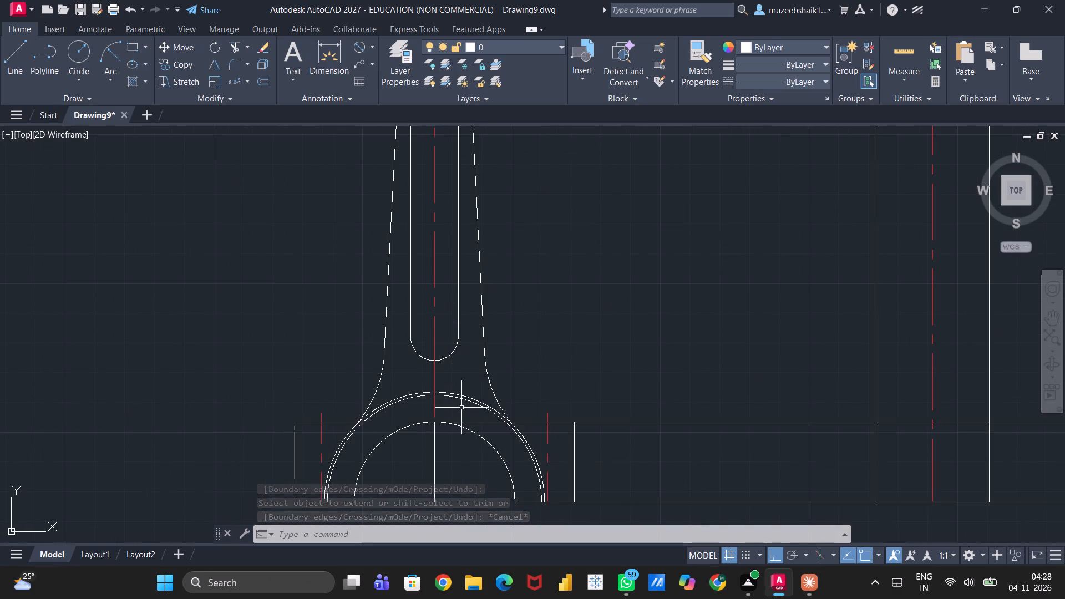
{"action": "key", "text": "r"}
{"action": "key", "text": "a"}
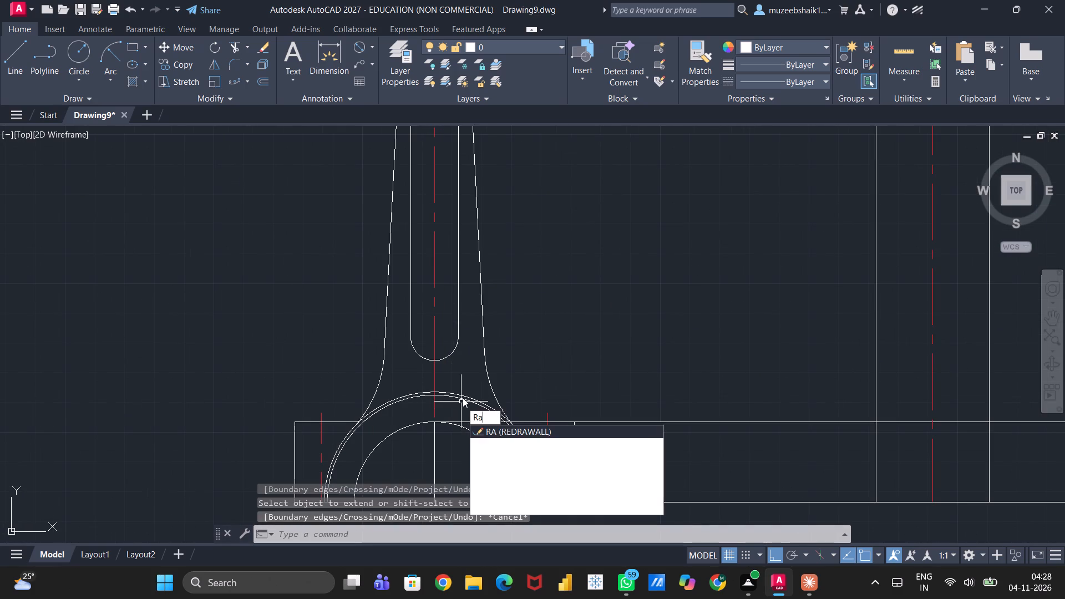
{"action": "key", "text": "y"}
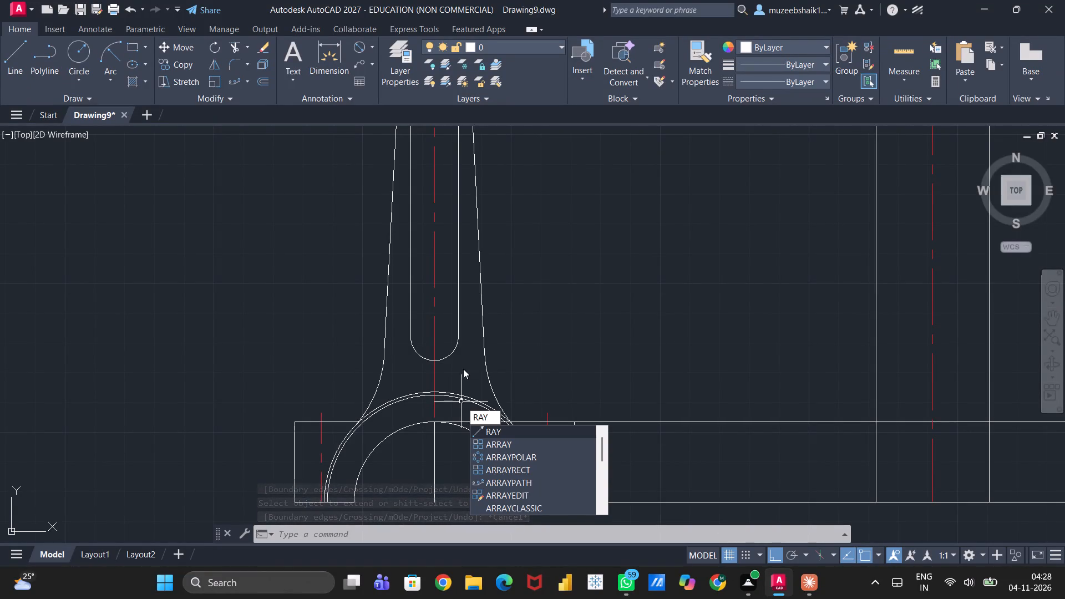
{"action": "key", "text": "Return"}
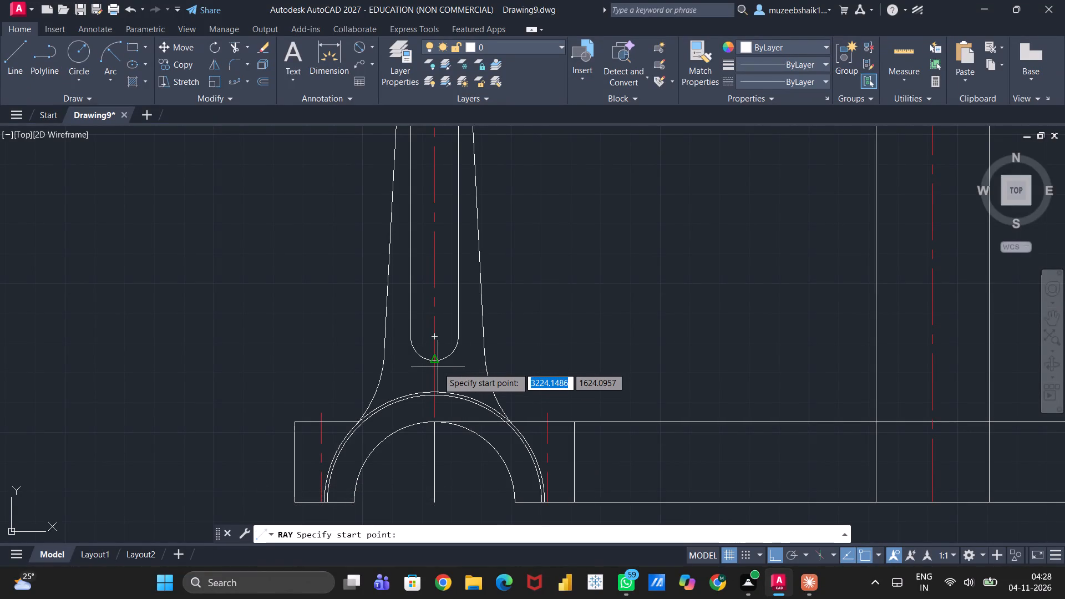
{"action": "left_click", "coordinate": [435, 362]}
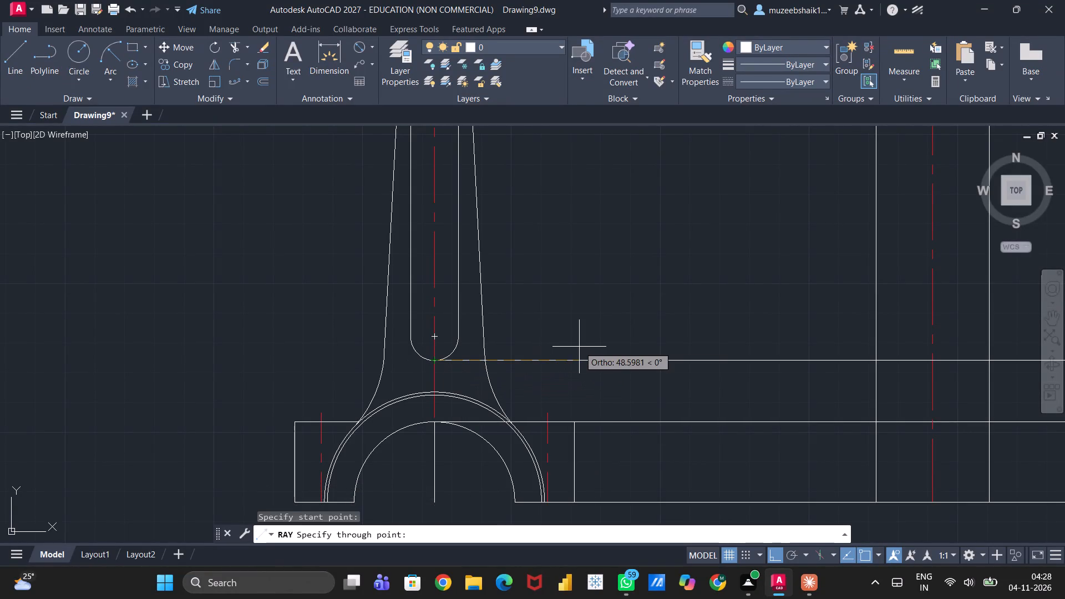
{"action": "left_click", "coordinate": [579, 347]}
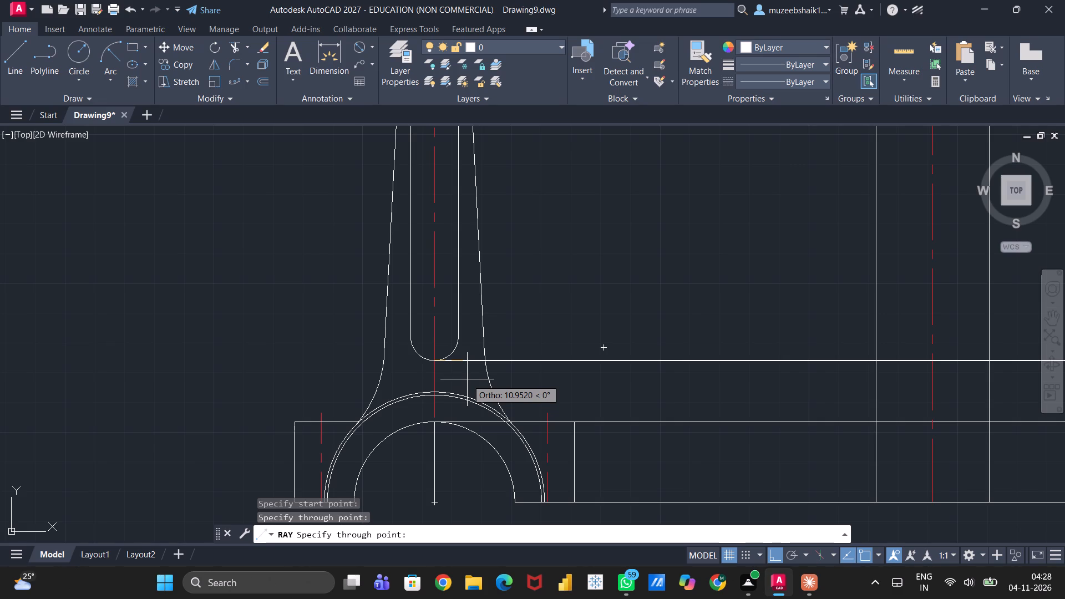
{"action": "key", "text": "Escape"}
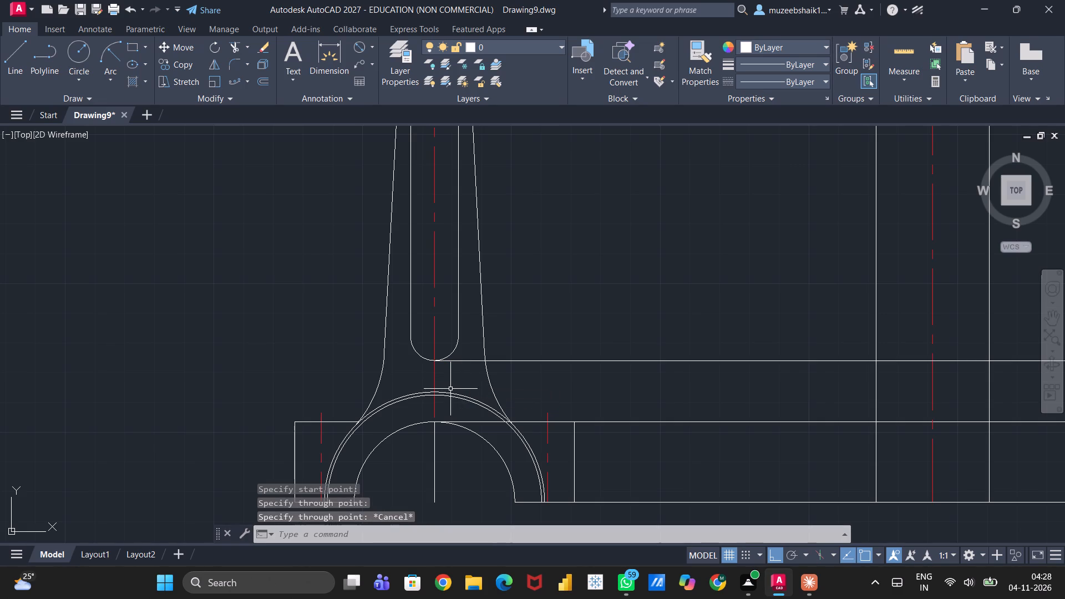
Project a horizontal ray from the top of the big end's outermost arc across the side view.
{"action": "key", "text": "space"}
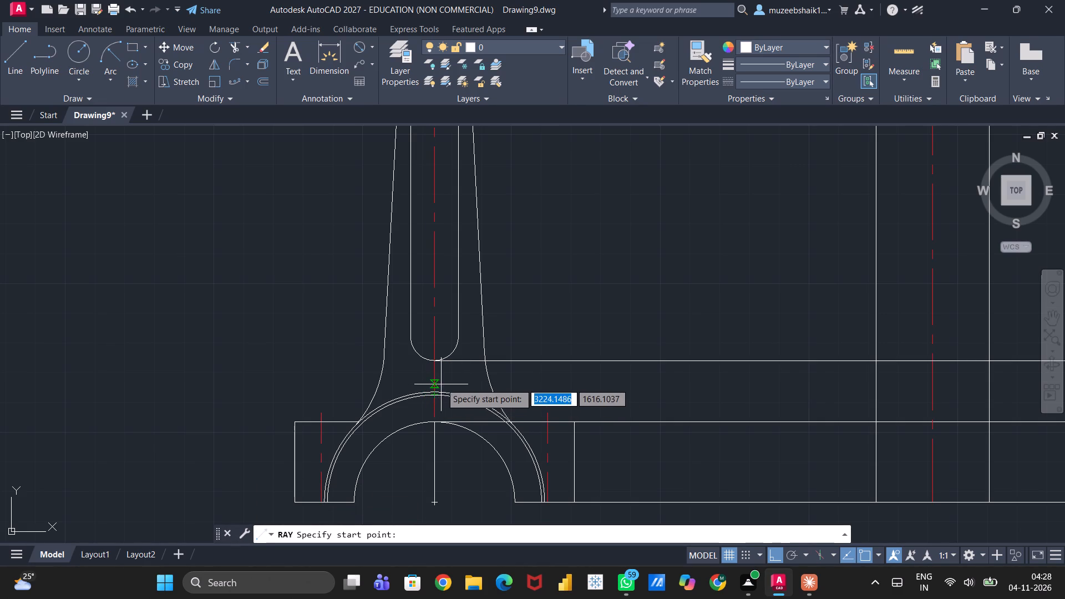
{"action": "scroll", "coordinate": [458, 413], "scroll_direction": "up", "scroll_amount": 2}
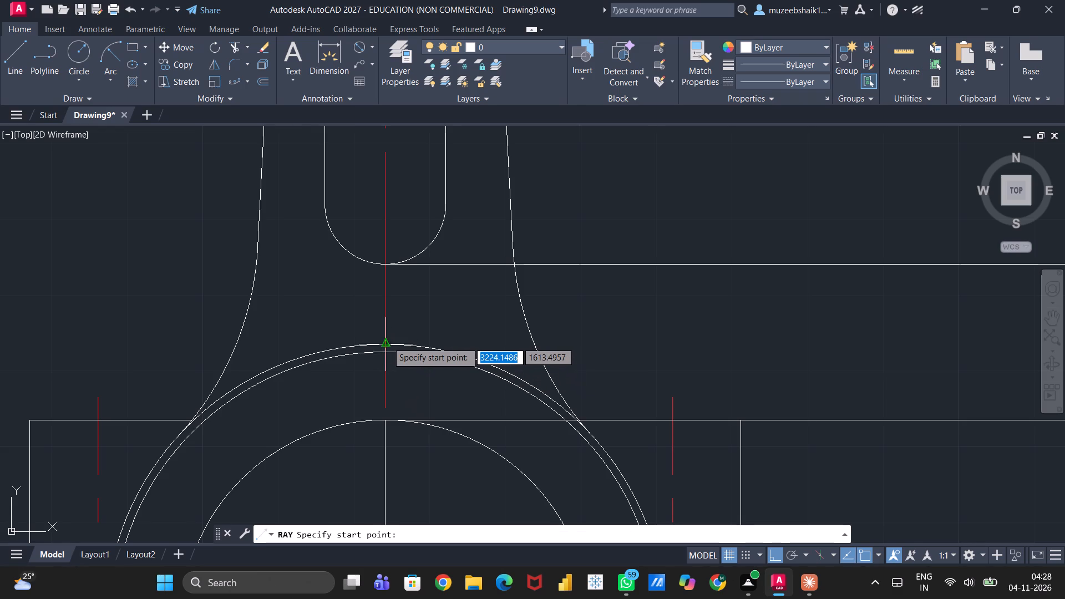
{"action": "left_click", "coordinate": [386, 342]}
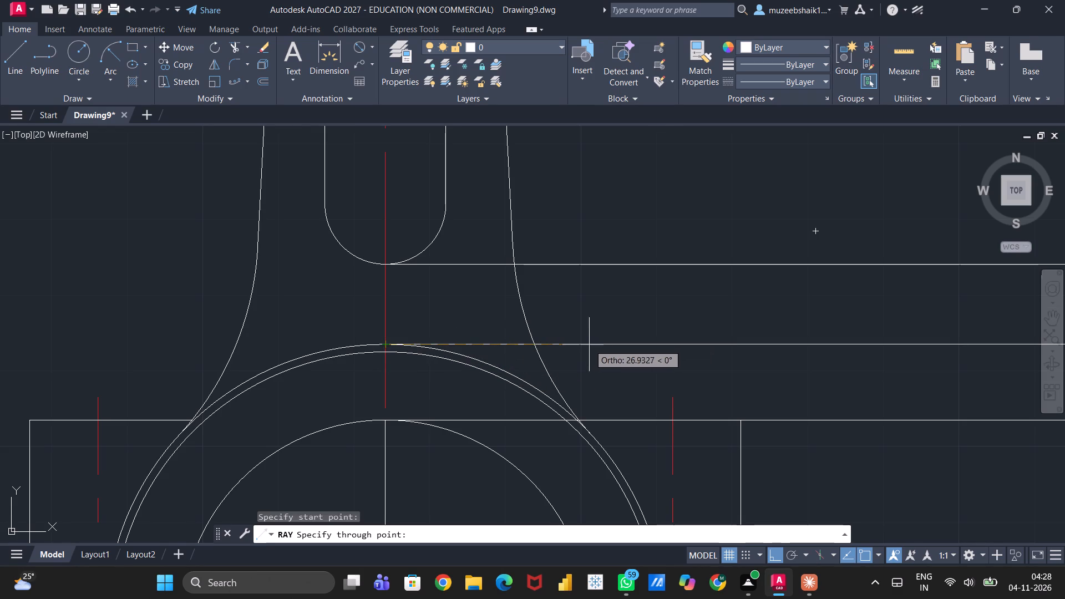
{"action": "left_click", "coordinate": [599, 348]}
{"action": "key", "text": "space"}
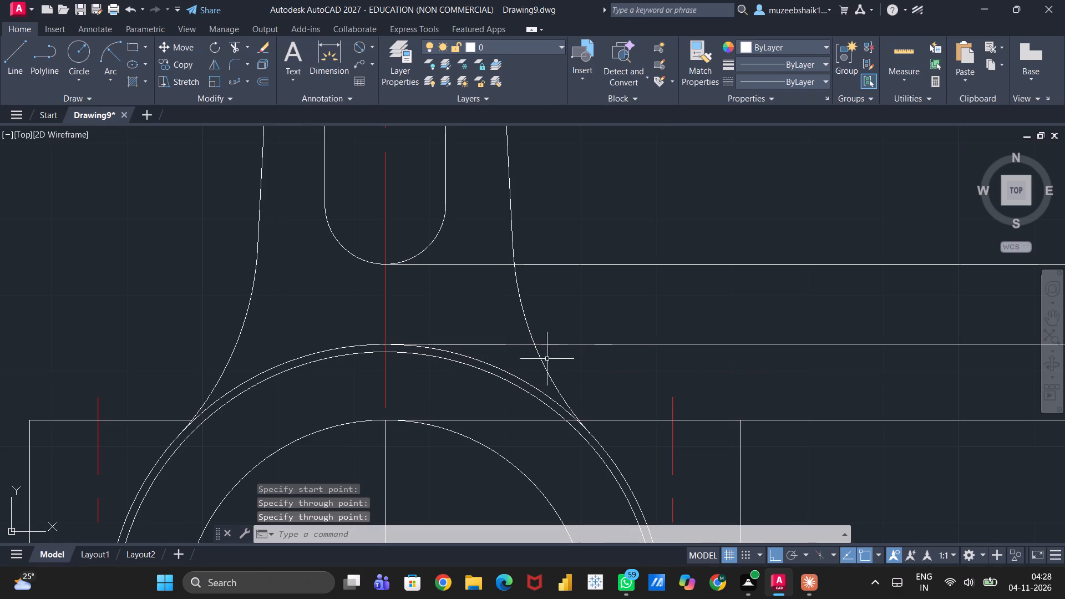
Project a horizontal ray from the top of the arc just inside the big end's outermost arc across the side view.
{"action": "key", "text": "space"}
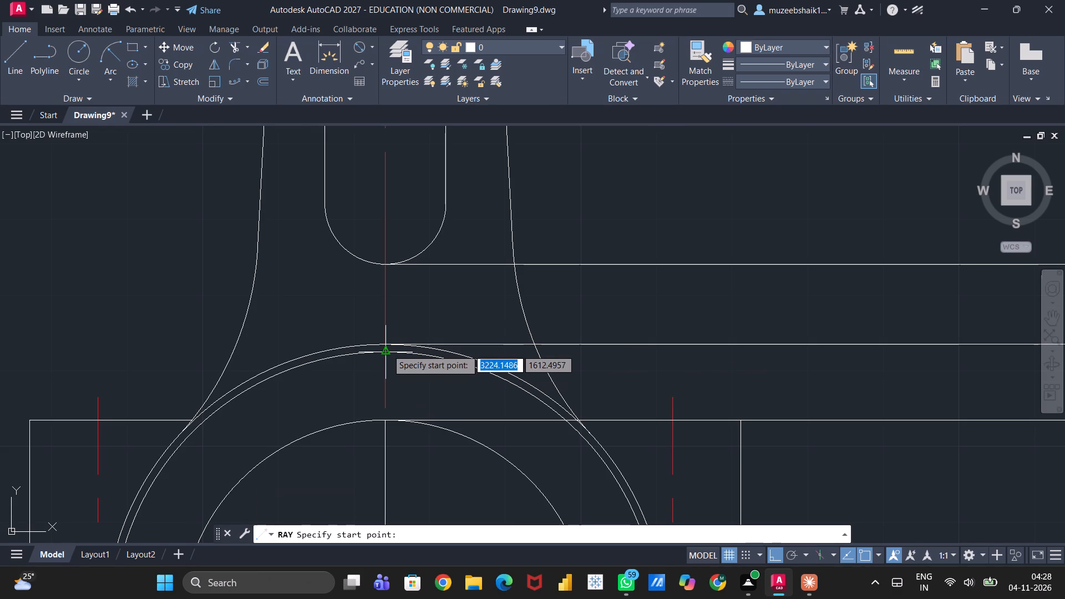
{"action": "left_click", "coordinate": [387, 349]}
{"action": "key", "text": "space"}
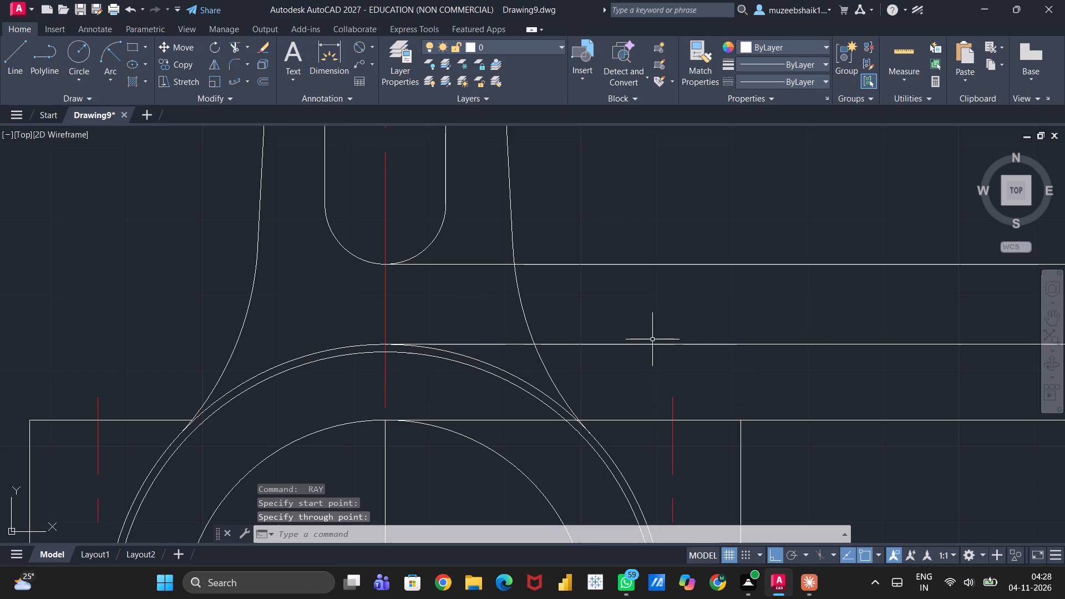
{"action": "key", "text": "space"}
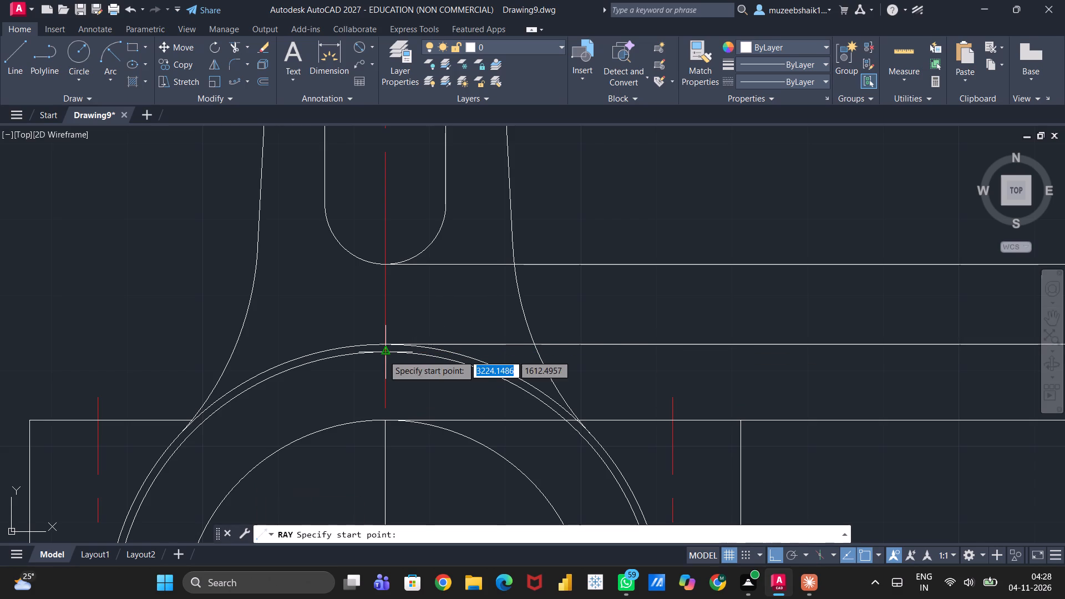
{"action": "left_click", "coordinate": [382, 354]}
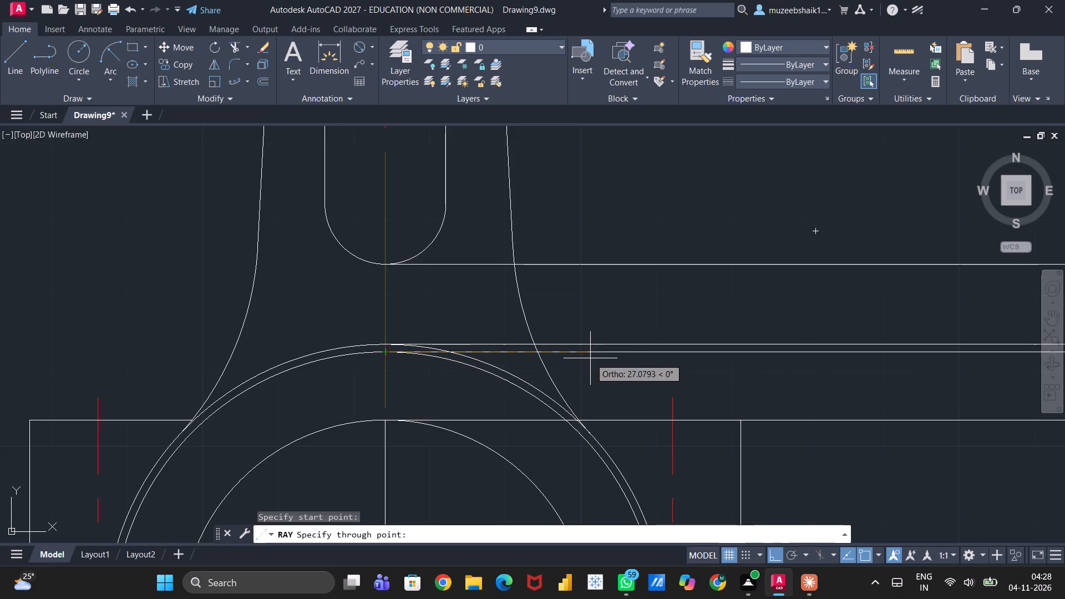
{"action": "left_click", "coordinate": [590, 358]}
{"action": "key", "text": "space"}
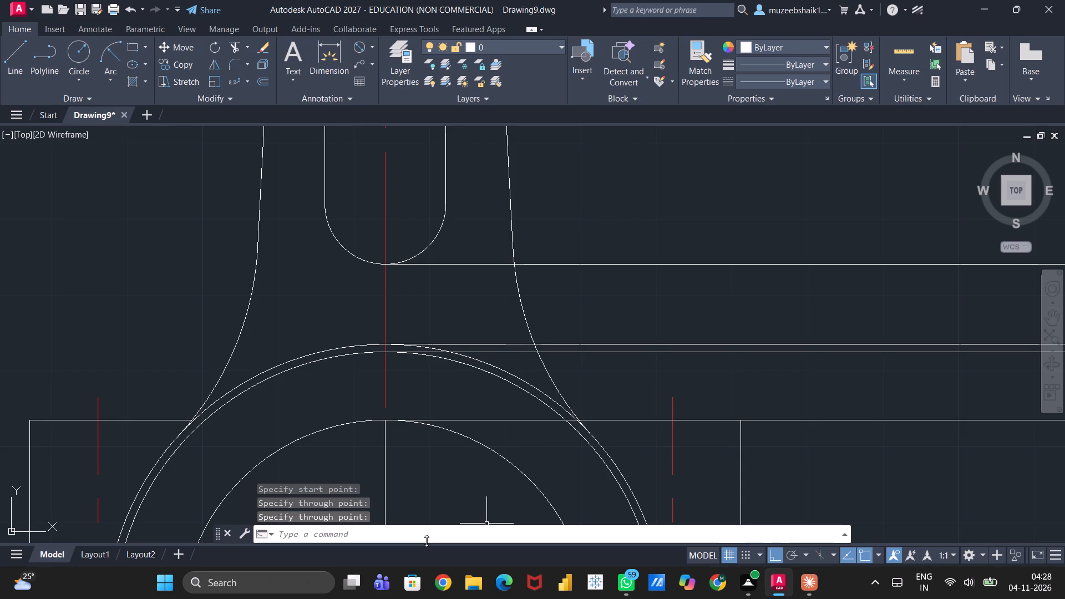
Trim away both outer vertical lines of the side view above the ray from the slot's bottom.
{"action": "scroll", "coordinate": [647, 396], "scroll_direction": "down", "scroll_amount": 2}
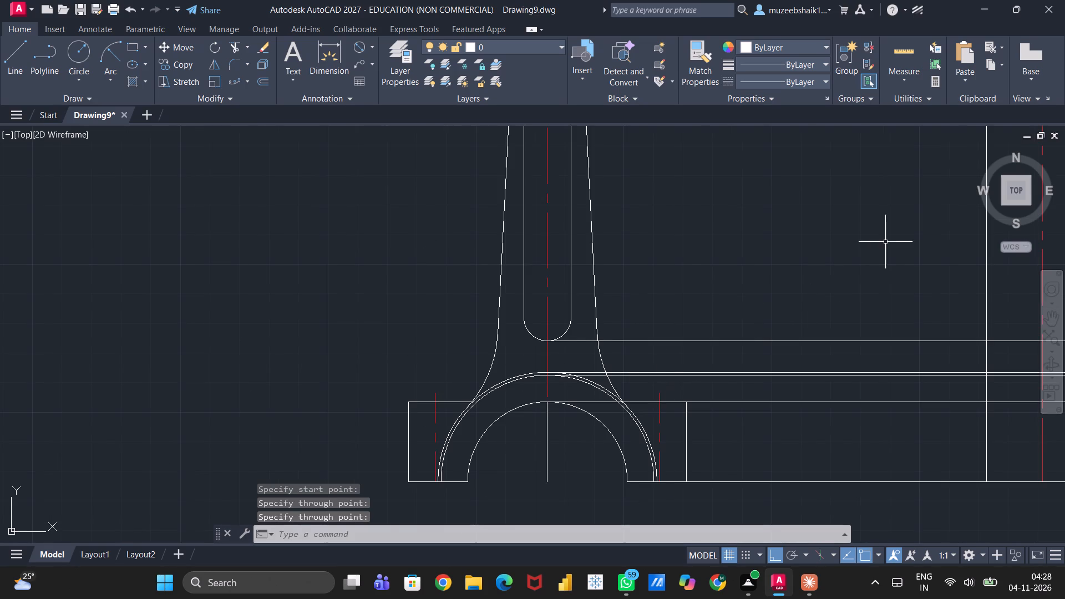
{"action": "middle_click_drag", "start_coordinate": [883, 239], "coordinate": [511, 324]}
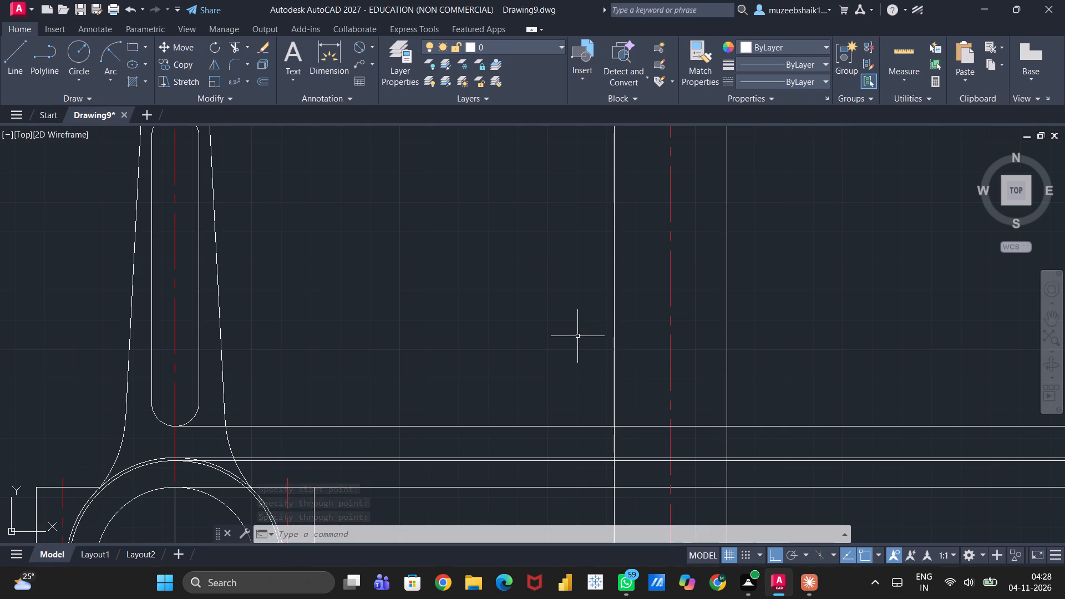
{"action": "key", "text": "r"}
{"action": "key", "text": "BackSpace"}
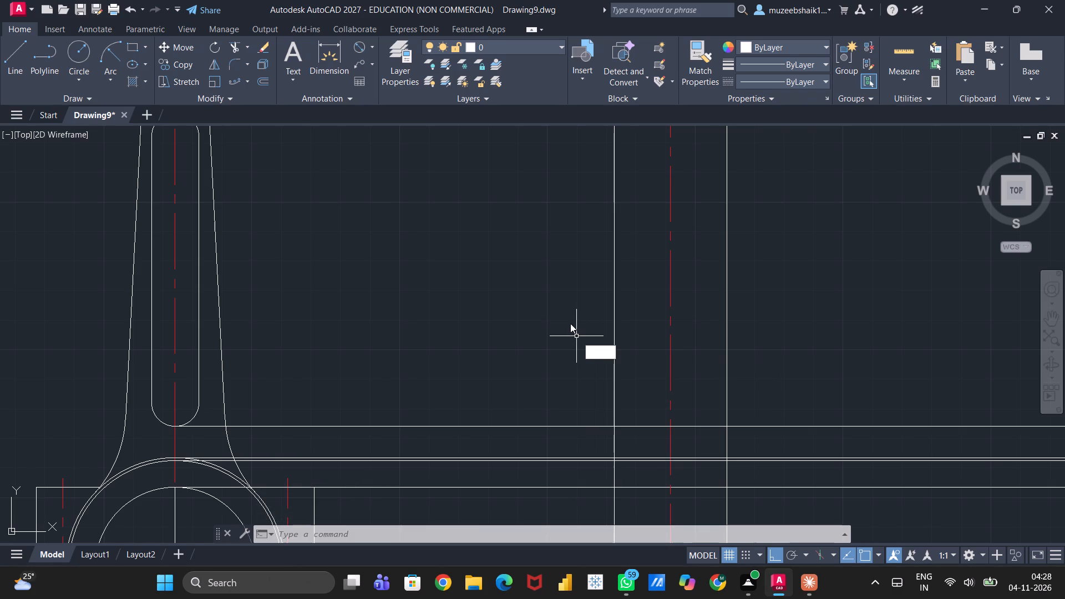
{"action": "type", "text": "tr"}
{"action": "key", "text": "Return"}
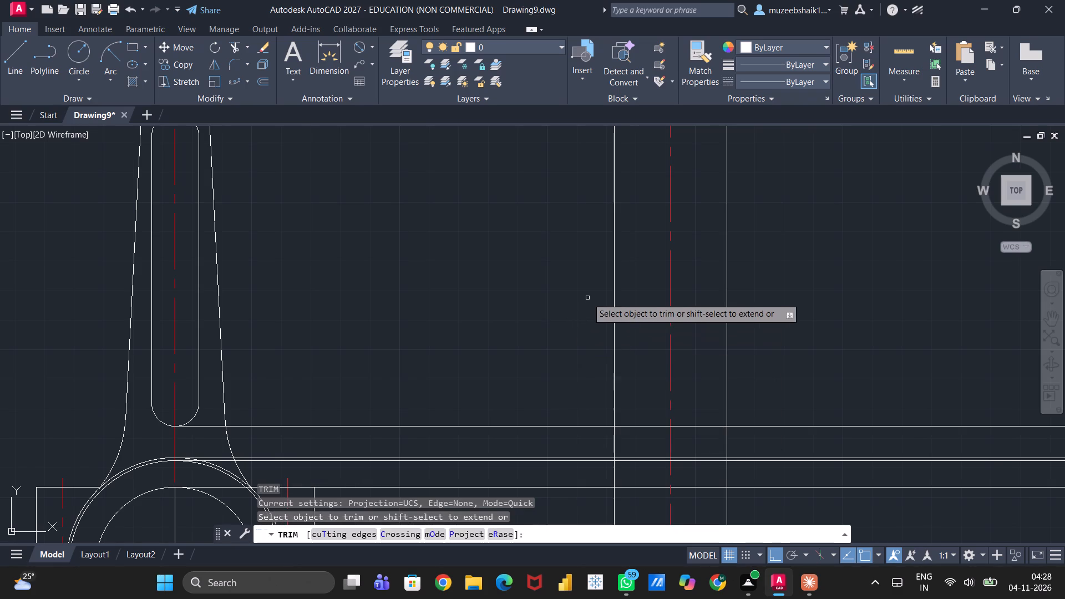
{"action": "left_click", "coordinate": [614, 297]}
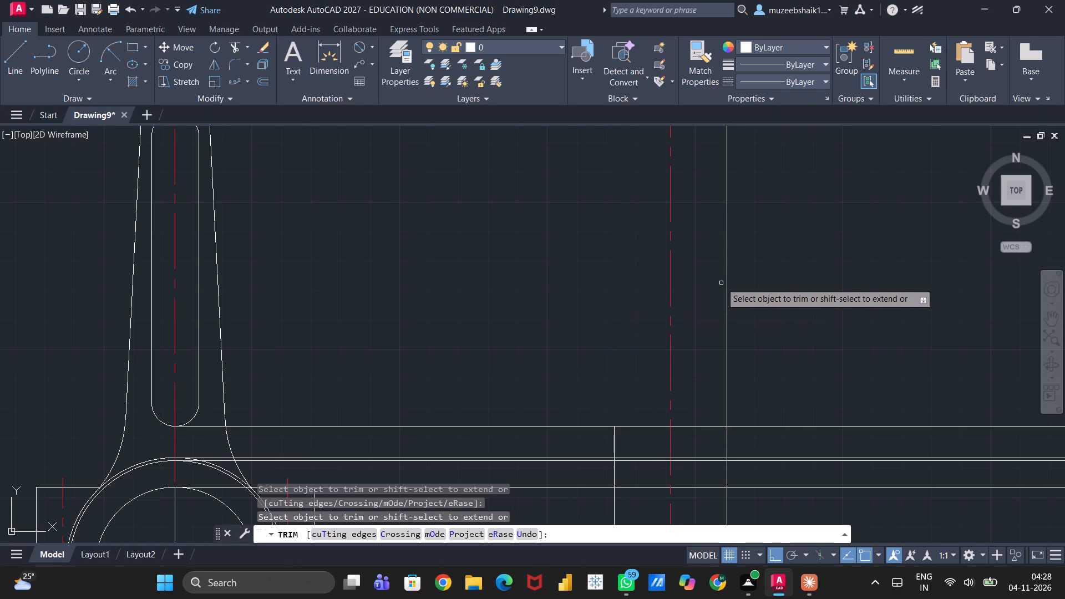
{"action": "left_click", "coordinate": [726, 283]}
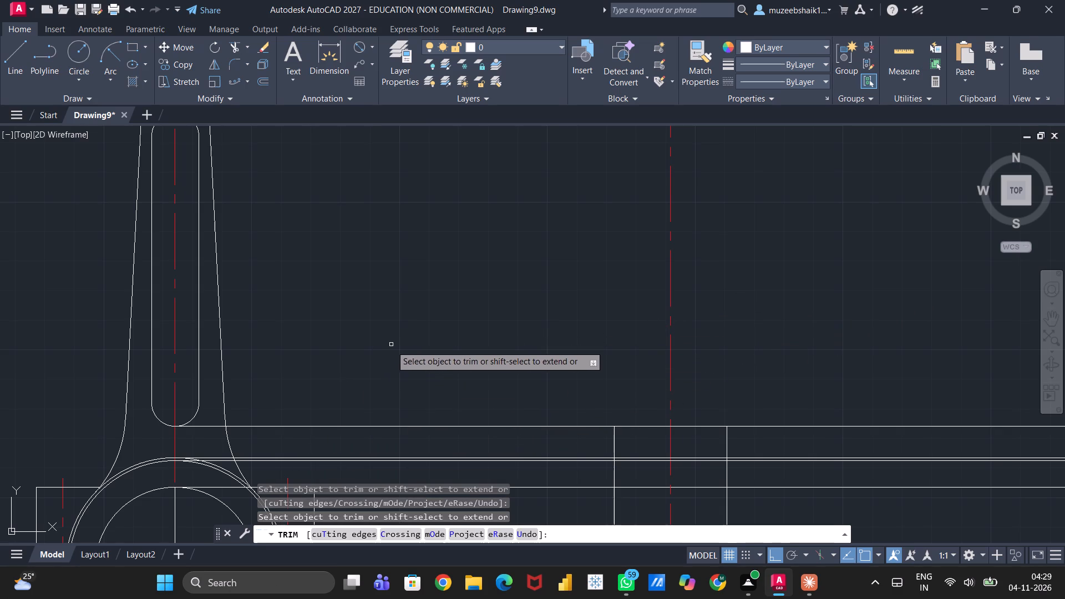
{"action": "key", "text": "Escape"}
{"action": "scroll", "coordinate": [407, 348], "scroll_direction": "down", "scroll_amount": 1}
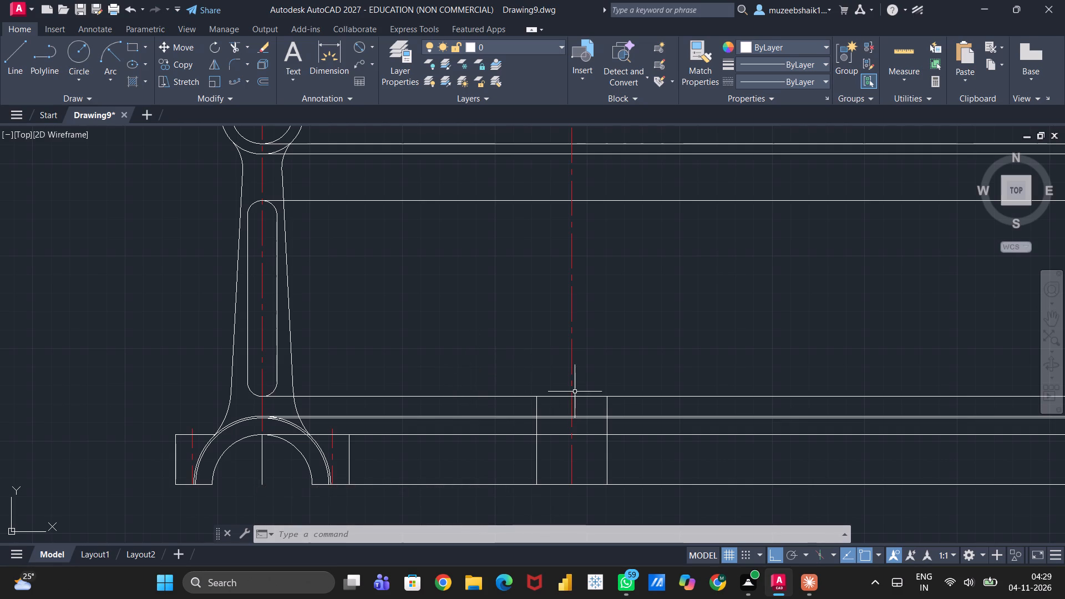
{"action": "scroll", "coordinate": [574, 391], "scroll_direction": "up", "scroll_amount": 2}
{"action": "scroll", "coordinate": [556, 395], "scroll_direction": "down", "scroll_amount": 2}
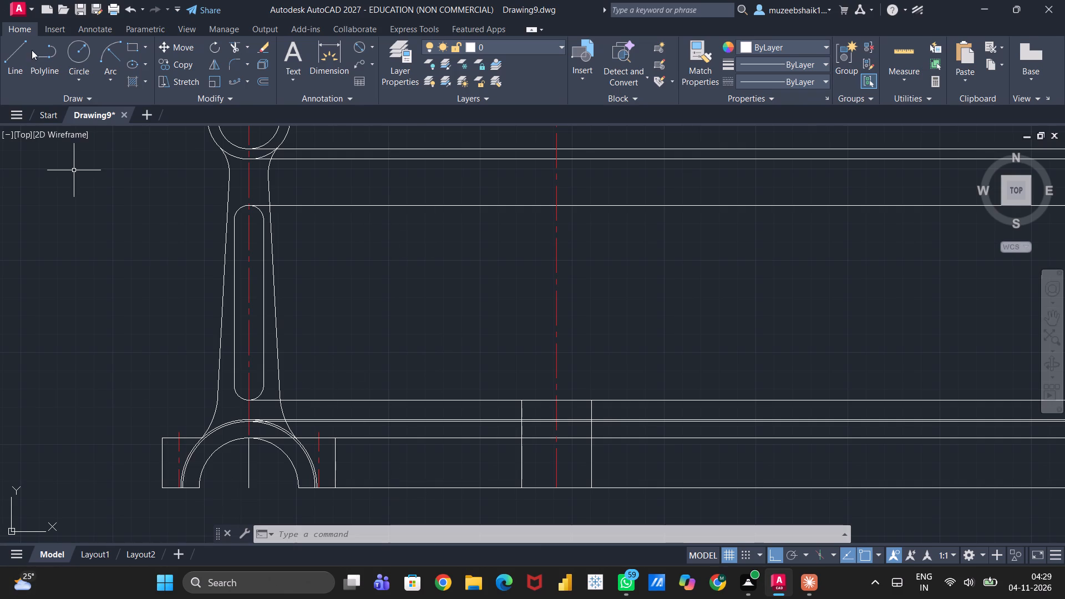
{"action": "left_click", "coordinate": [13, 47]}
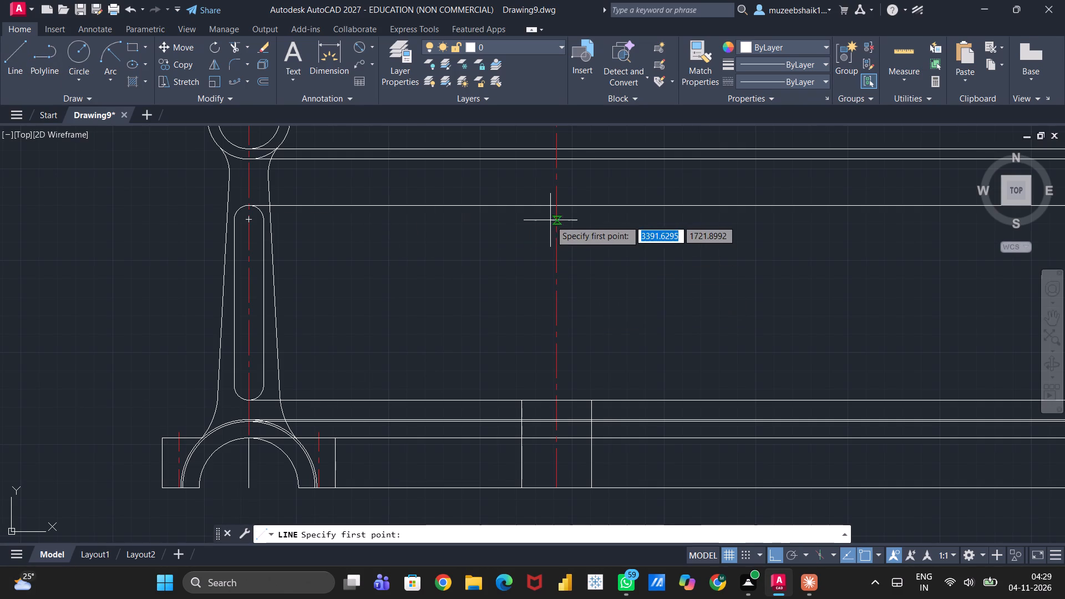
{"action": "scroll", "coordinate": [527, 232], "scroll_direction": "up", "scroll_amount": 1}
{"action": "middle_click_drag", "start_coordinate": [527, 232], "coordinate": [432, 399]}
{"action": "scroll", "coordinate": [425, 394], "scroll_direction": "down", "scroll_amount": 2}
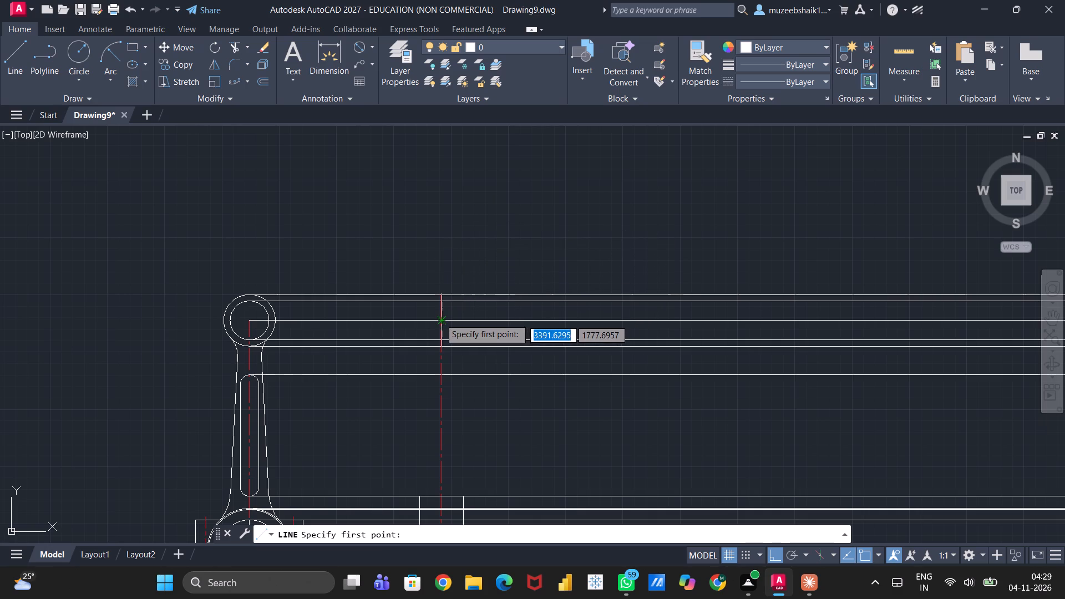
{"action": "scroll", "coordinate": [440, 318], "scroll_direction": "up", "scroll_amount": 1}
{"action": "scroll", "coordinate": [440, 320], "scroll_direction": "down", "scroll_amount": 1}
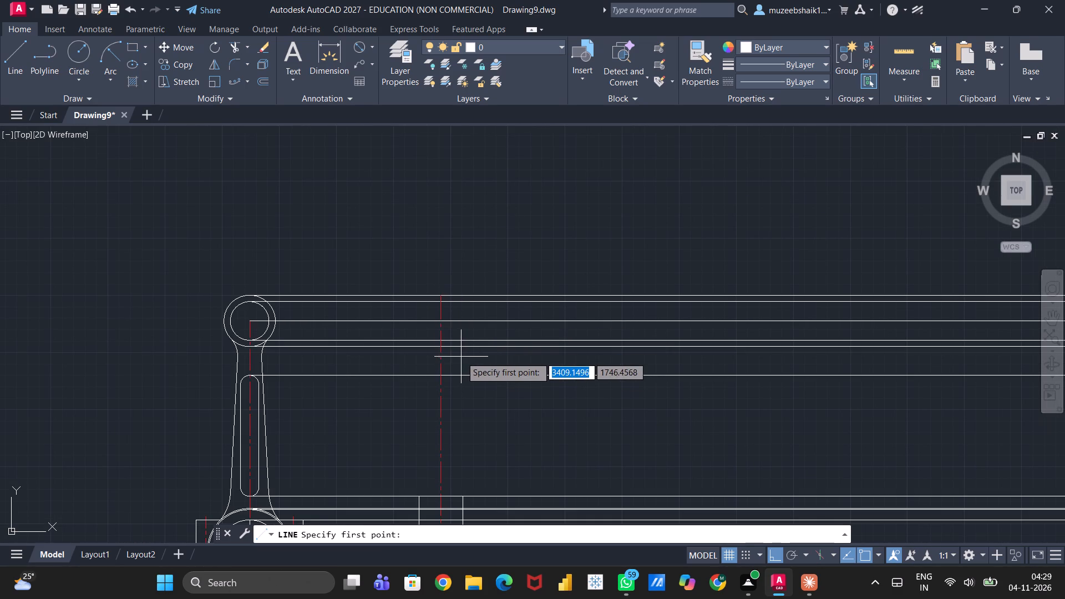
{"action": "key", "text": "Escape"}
Extend both outer vertical lines of the side view up to the ray from the top of the small end's outer circle.
{"action": "scroll", "coordinate": [376, 310], "scroll_direction": "up", "scroll_amount": 1}
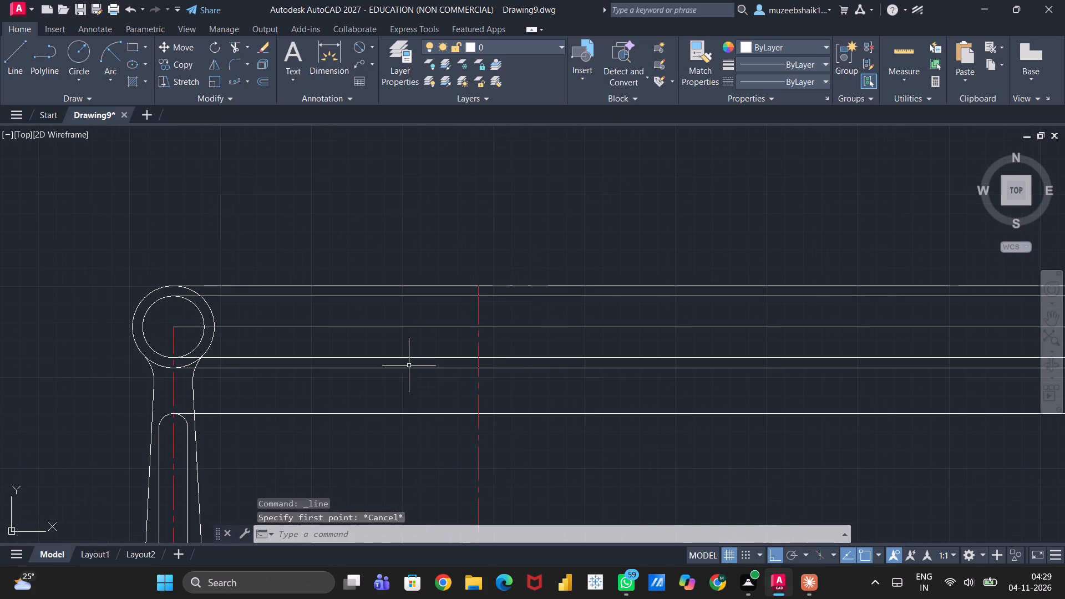
{"action": "scroll", "coordinate": [433, 358], "scroll_direction": "down", "scroll_amount": 2}
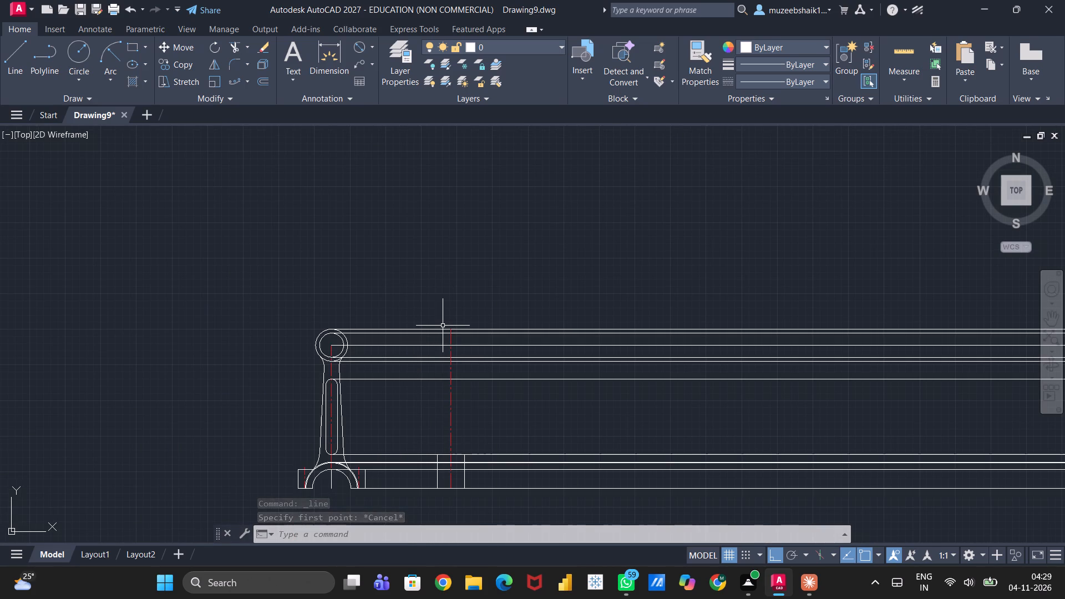
{"action": "scroll", "coordinate": [443, 326], "scroll_direction": "up", "scroll_amount": 1}
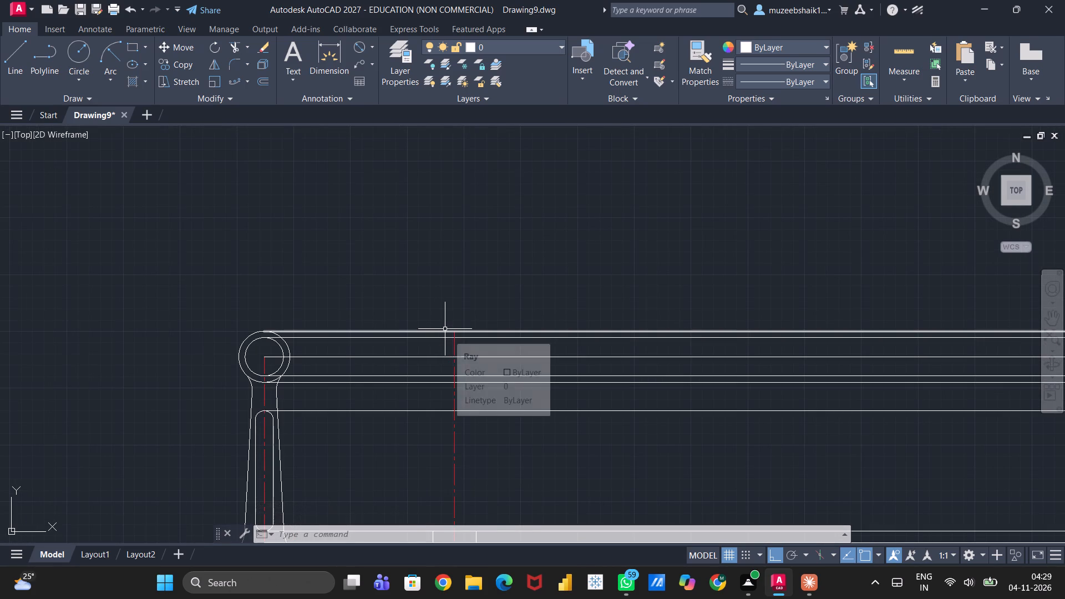
{"action": "left_click", "coordinate": [445, 329]}
{"action": "left_click", "coordinate": [439, 333]}
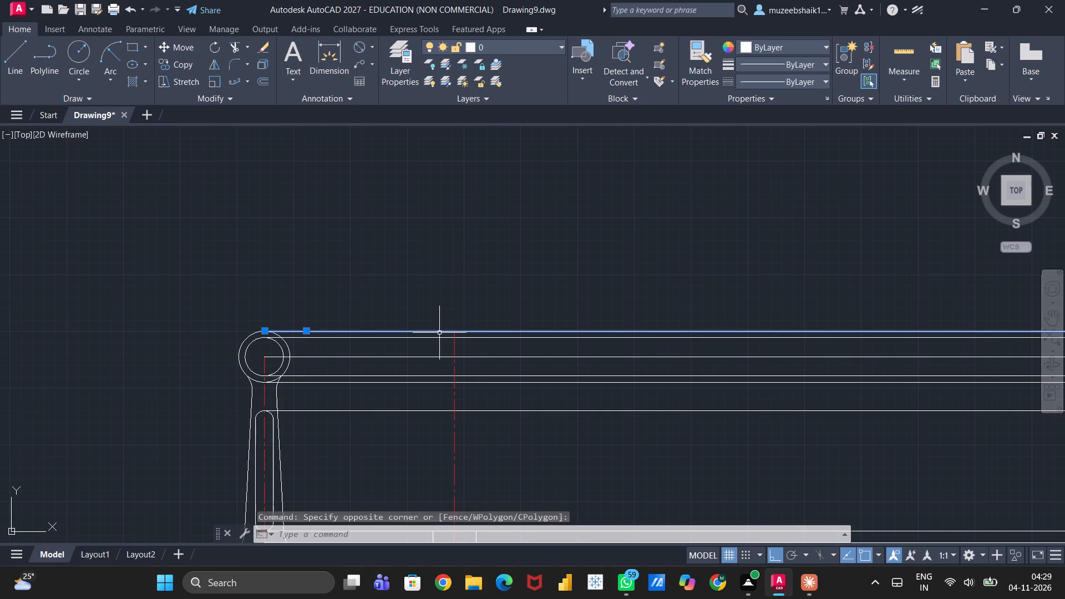
{"action": "key", "text": "e"}
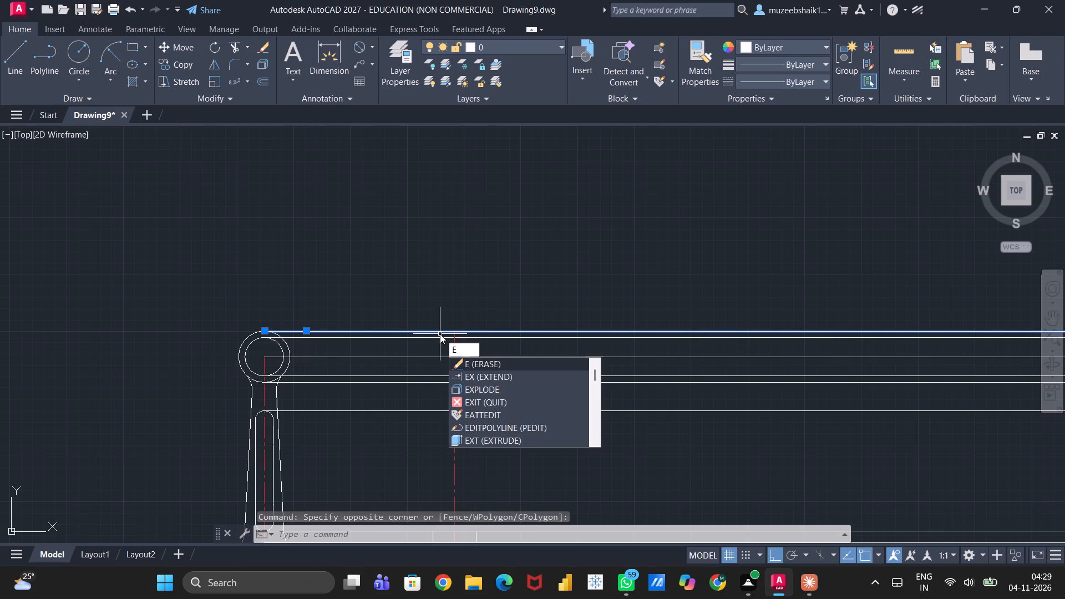
{"action": "key", "text": "x"}
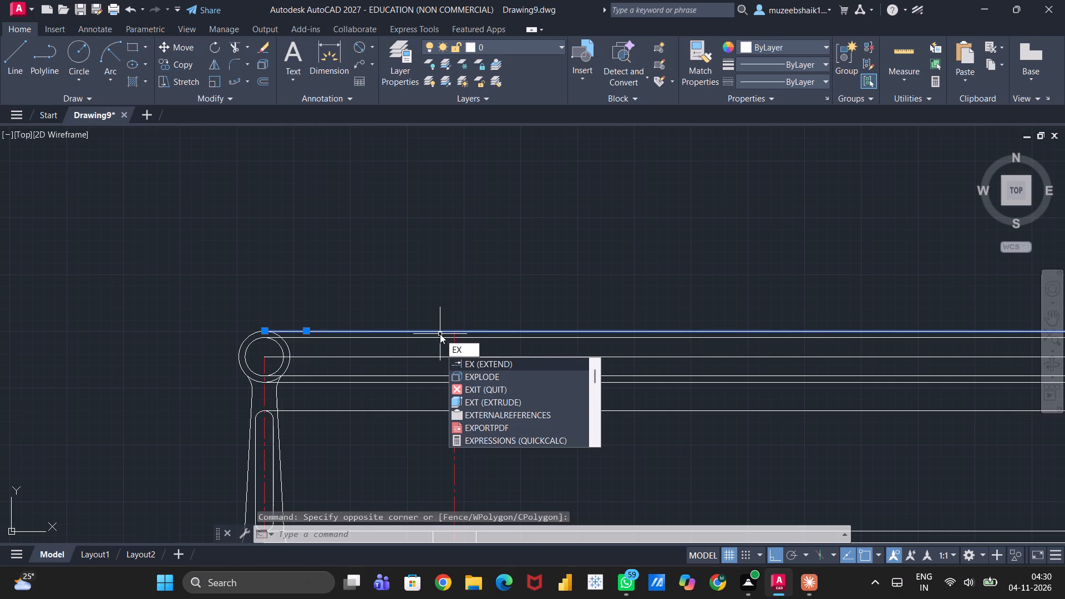
{"action": "key", "text": "Return"}
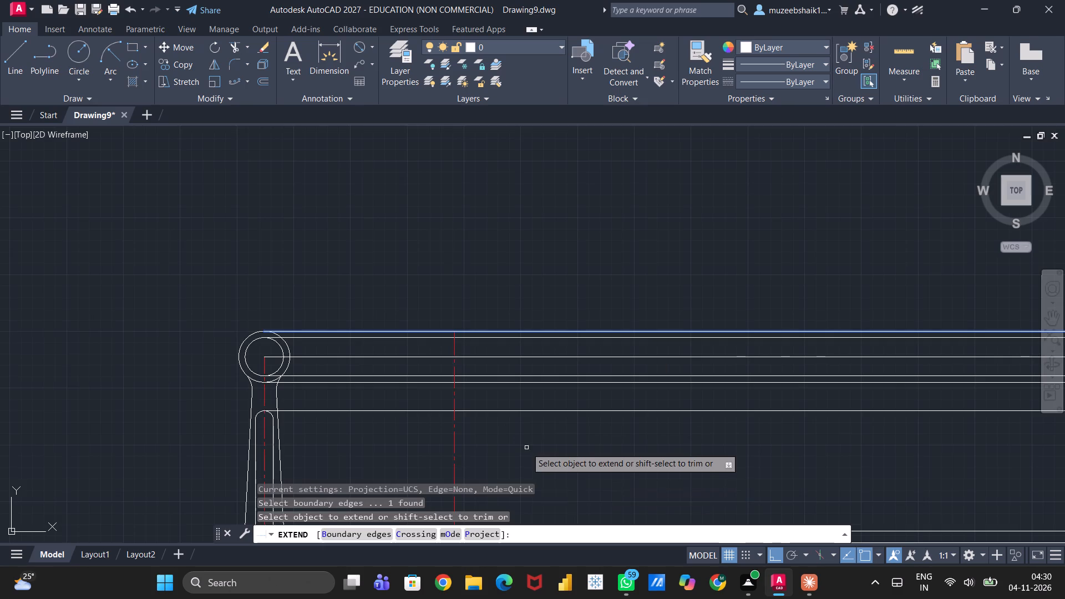
{"action": "scroll", "coordinate": [524, 445], "scroll_direction": "down", "scroll_amount": 3}
{"action": "scroll", "coordinate": [524, 445], "scroll_direction": "up", "scroll_amount": 1}
{"action": "scroll", "coordinate": [530, 494], "scroll_direction": "up", "scroll_amount": 2}
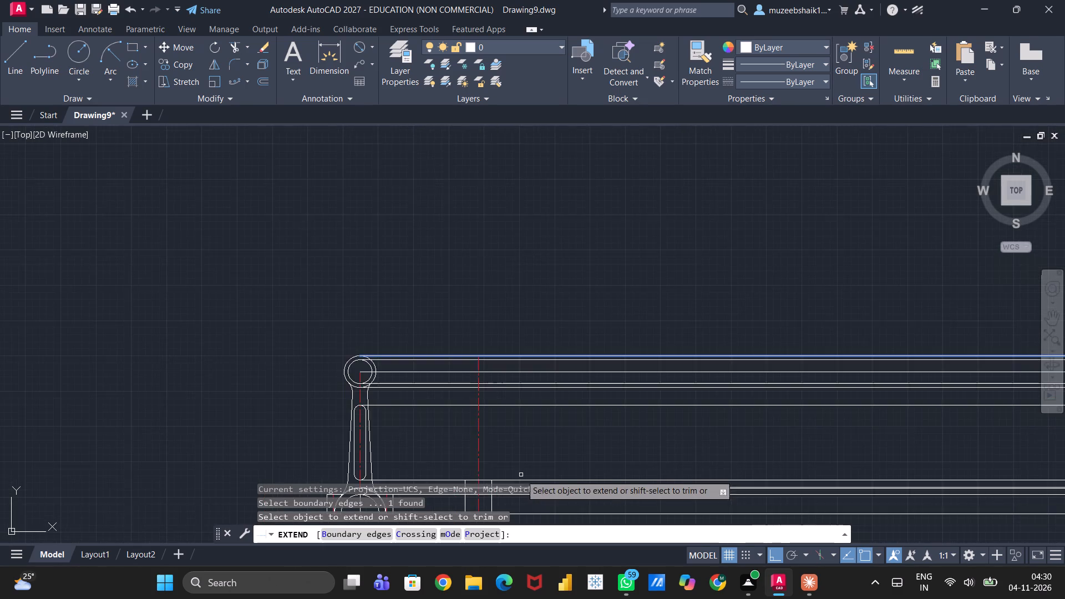
{"action": "scroll", "coordinate": [515, 465], "scroll_direction": "up", "scroll_amount": 2}
{"action": "middle_click_drag", "start_coordinate": [508, 453], "coordinate": [528, 372]}
{"action": "scroll", "coordinate": [525, 378], "scroll_direction": "down", "scroll_amount": 1}
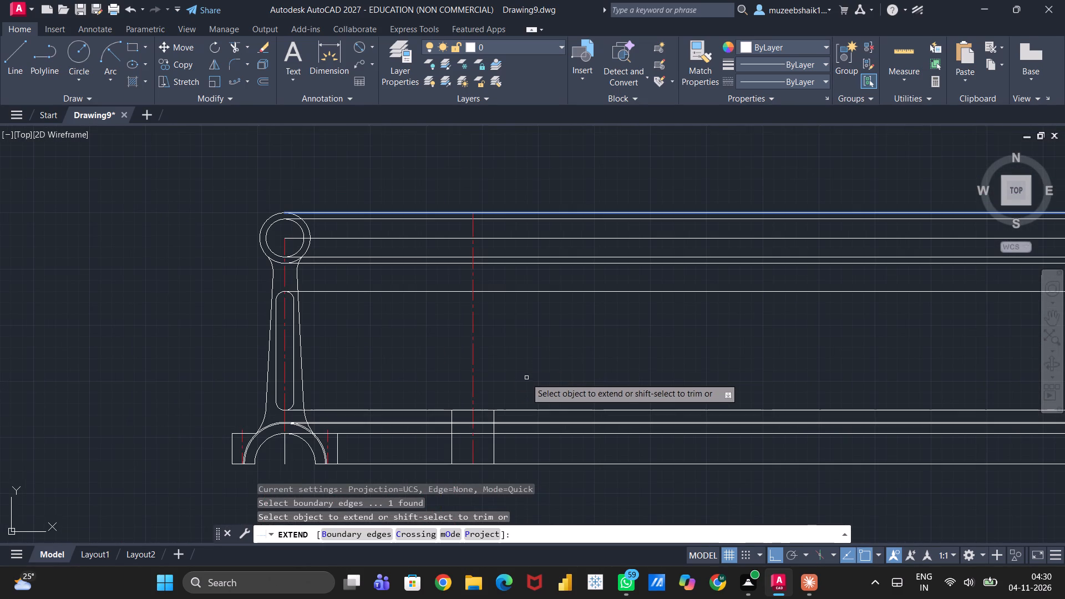
{"action": "double_click", "coordinate": [493, 413]}
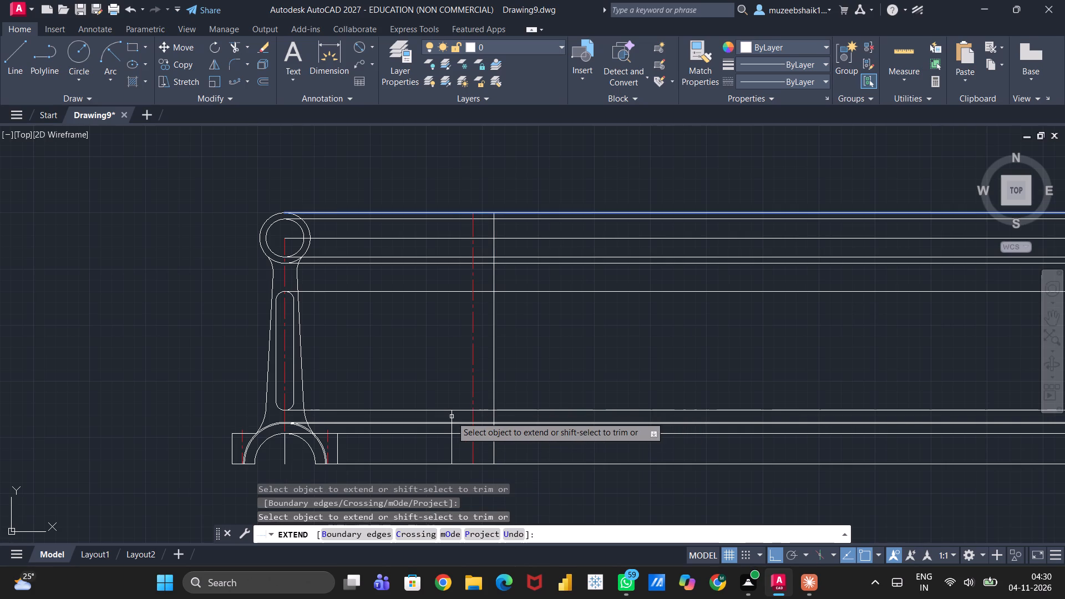
{"action": "left_click", "coordinate": [452, 417]}
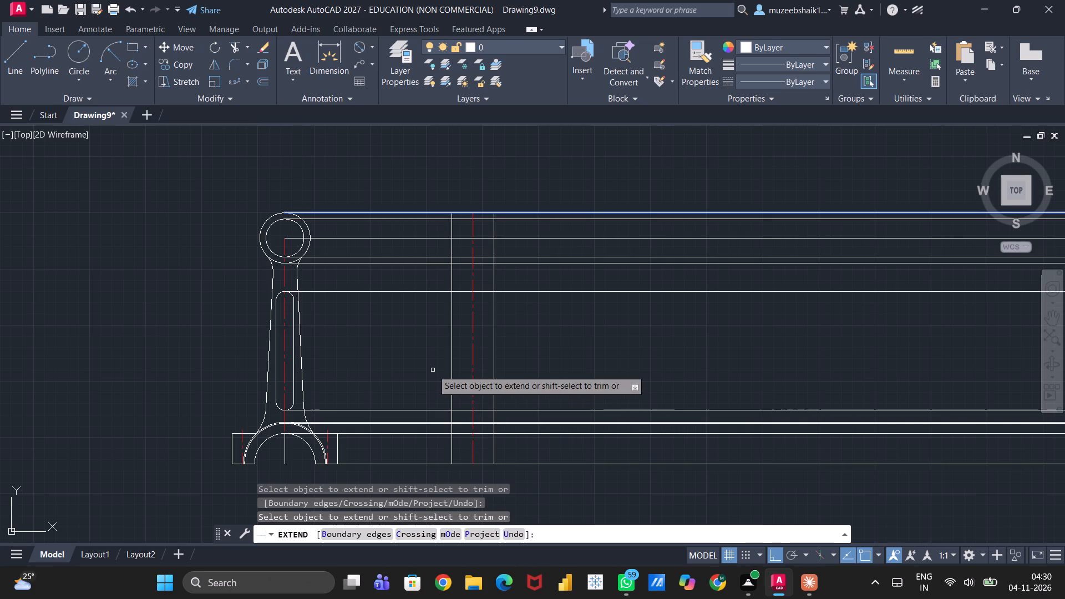
{"action": "key", "text": "Escape"}
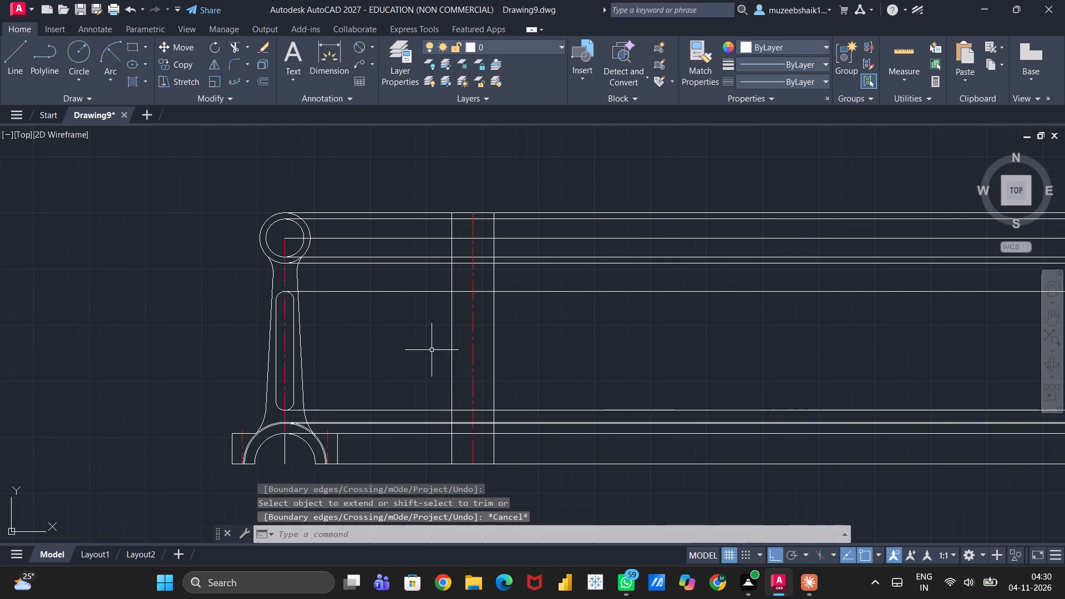
Trim both outer vertical lines between the ray from the slot's bottom and the ray from the bottom of the small end's outer circle.
{"action": "type", "text": "tr"}
{"action": "key", "text": "Return"}
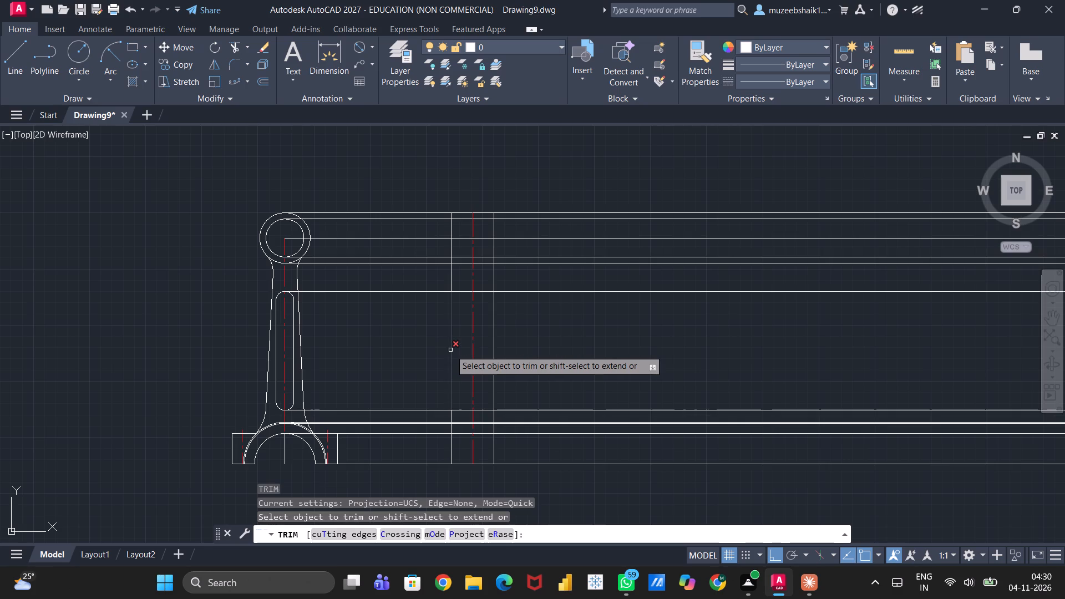
{"action": "left_click", "coordinate": [450, 350]}
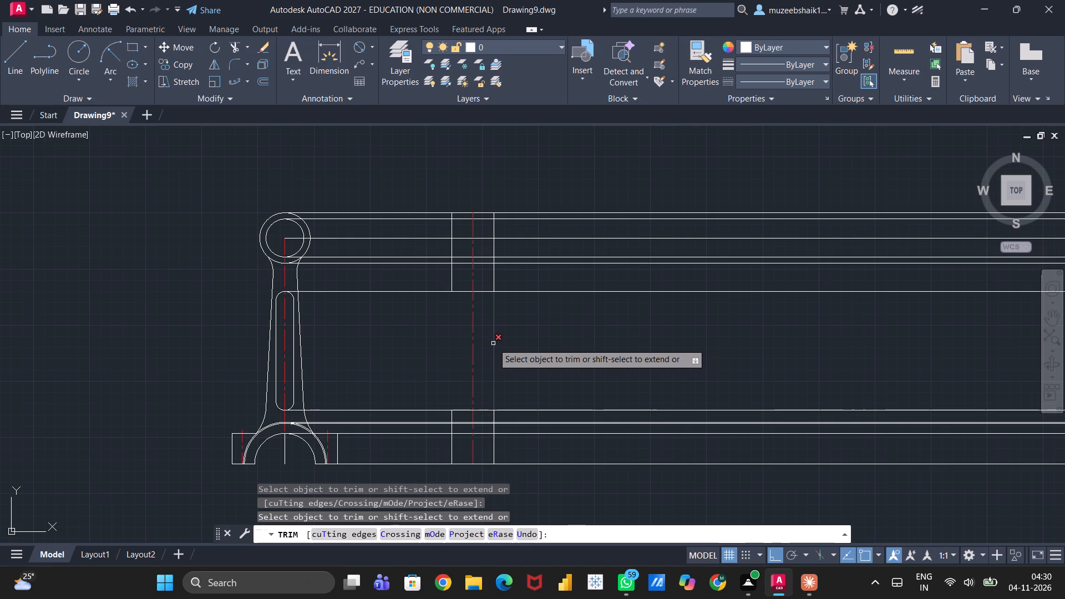
{"action": "left_click", "coordinate": [493, 343]}
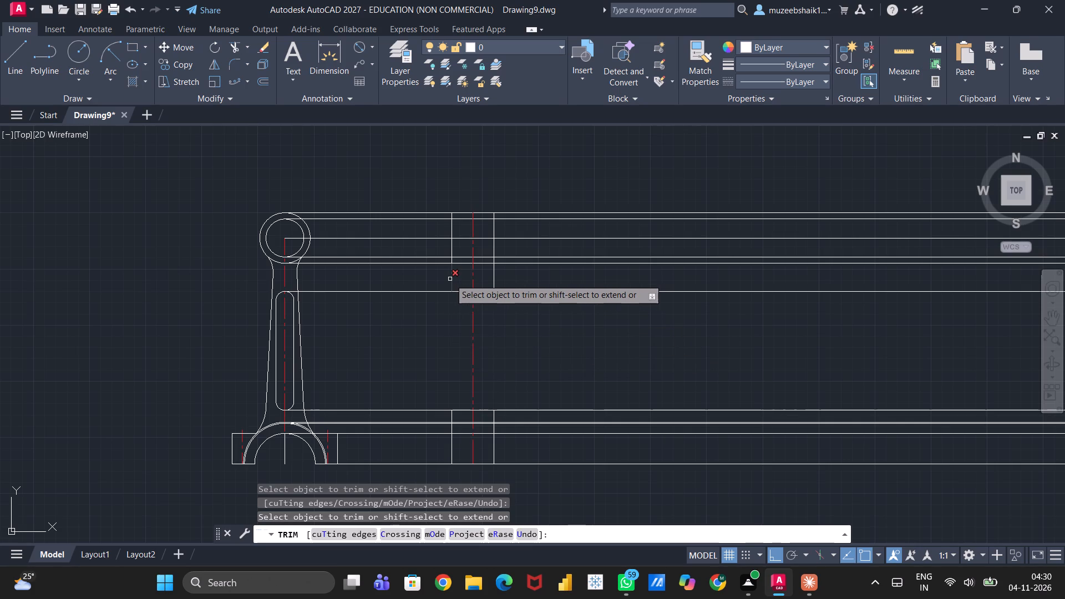
{"action": "left_click", "coordinate": [450, 279]}
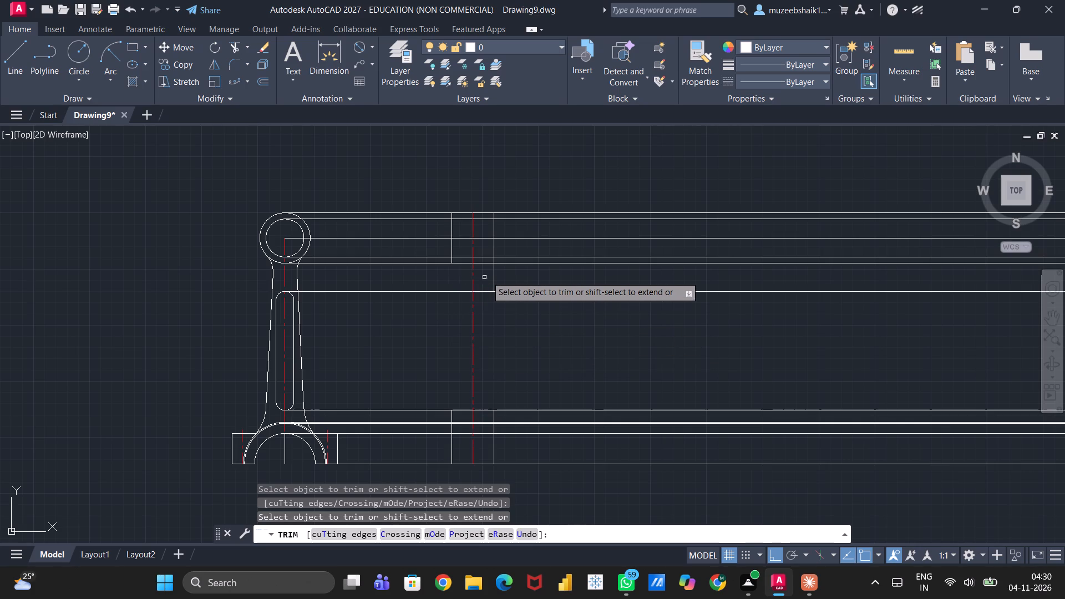
{"action": "left_click", "coordinate": [494, 278]}
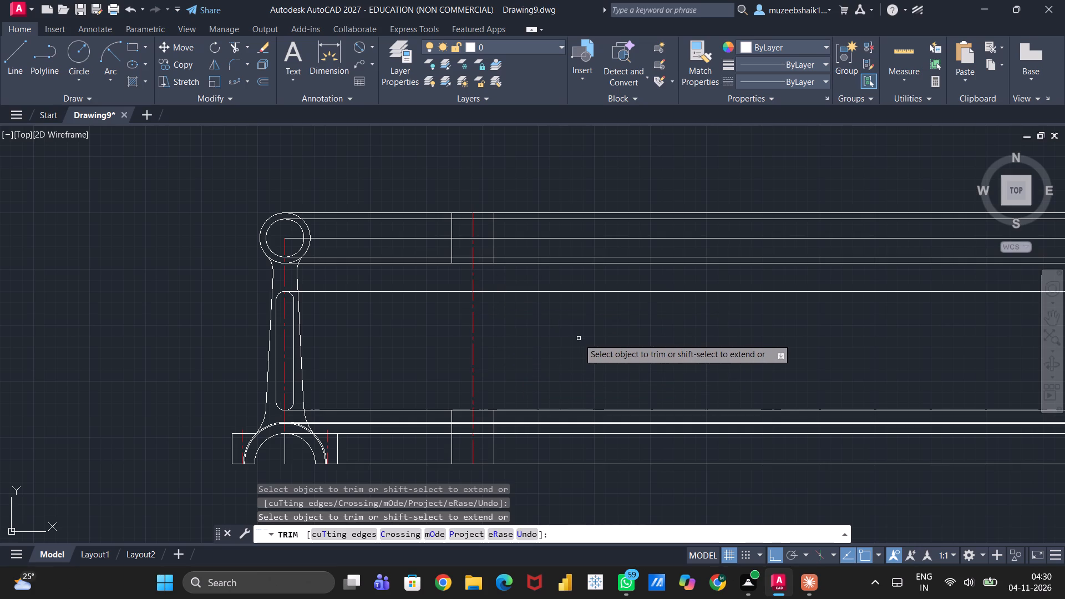
{"action": "key", "text": "Escape"}
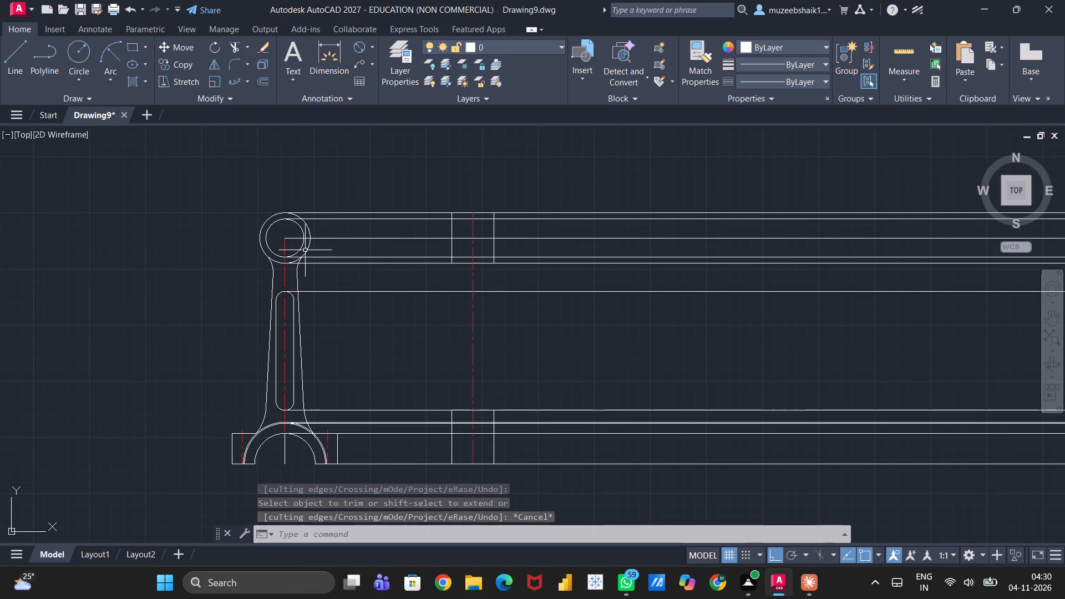
Draw a vertical line about 142 units long on the side view's centerline, from the small end's bottom ray to the big end's outermost-arc ray.
{"action": "key", "text": "l"}
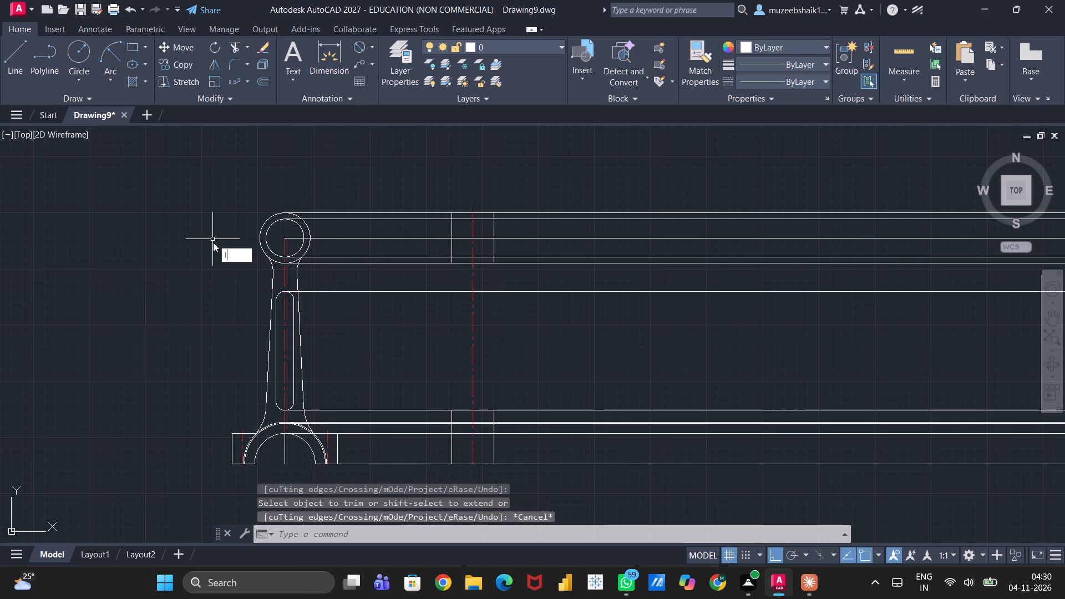
{"action": "key", "text": "Return"}
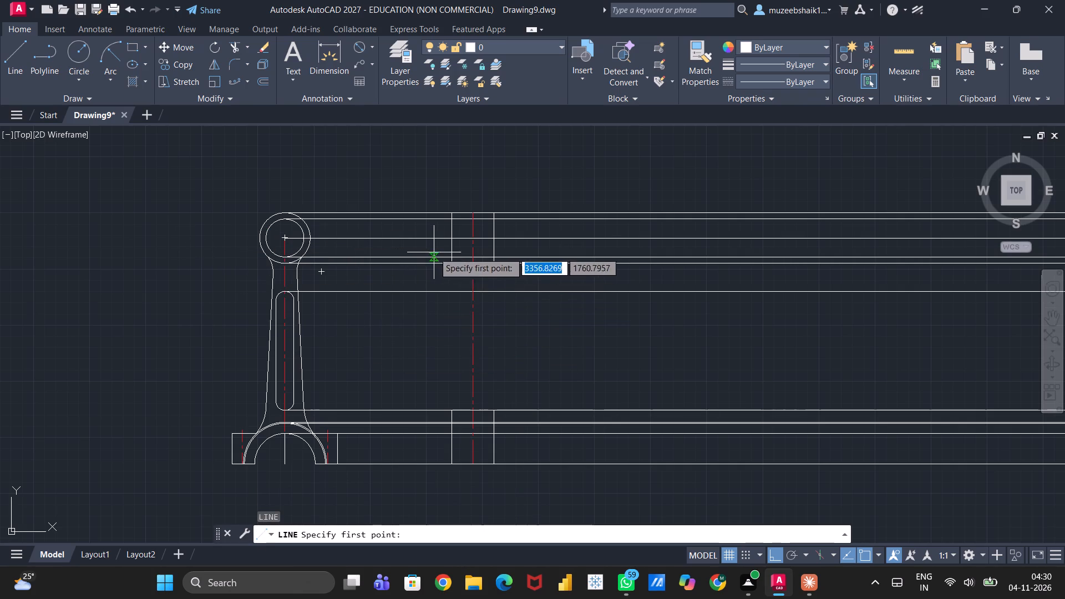
{"action": "scroll", "coordinate": [477, 262], "scroll_direction": "up", "scroll_amount": 1}
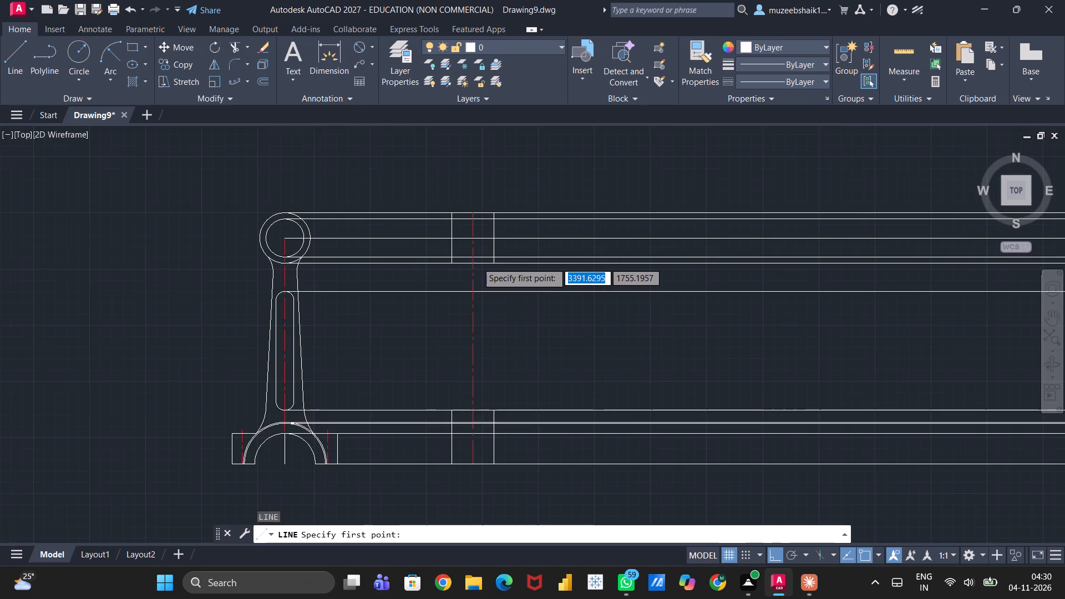
{"action": "scroll", "coordinate": [478, 263], "scroll_direction": "up", "scroll_amount": 1}
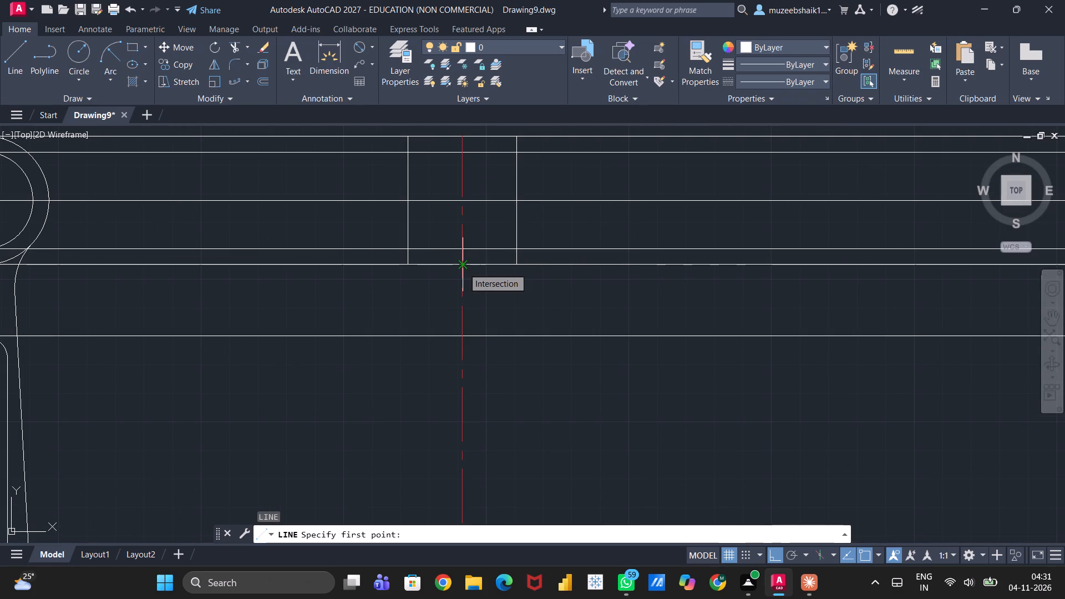
{"action": "double_click", "coordinate": [463, 268]}
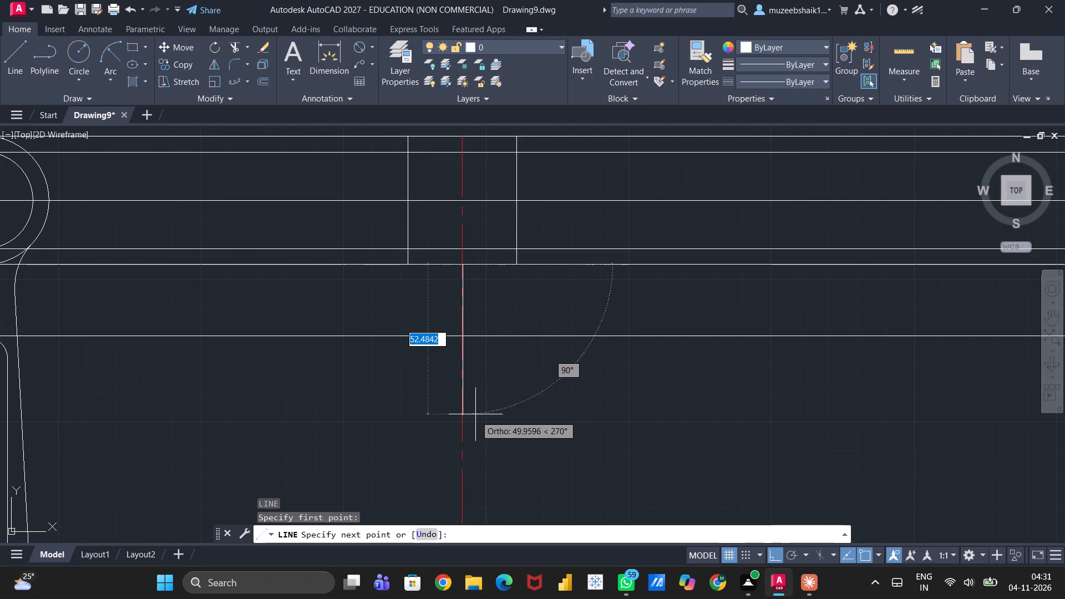
{"action": "scroll", "coordinate": [476, 413], "scroll_direction": "down", "scroll_amount": 4}
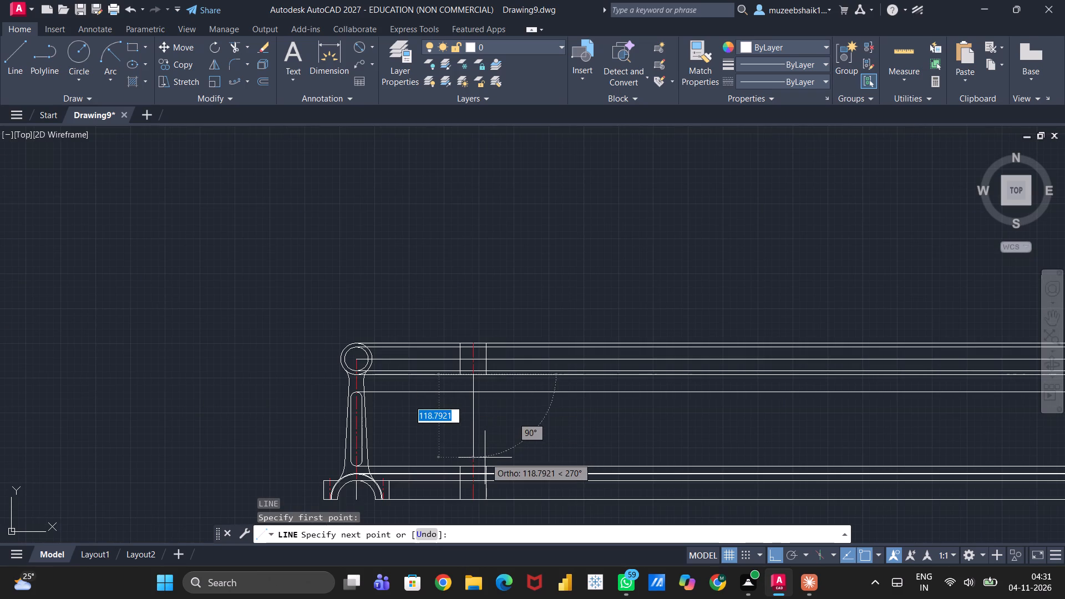
{"action": "scroll", "coordinate": [485, 459], "scroll_direction": "up", "scroll_amount": 2}
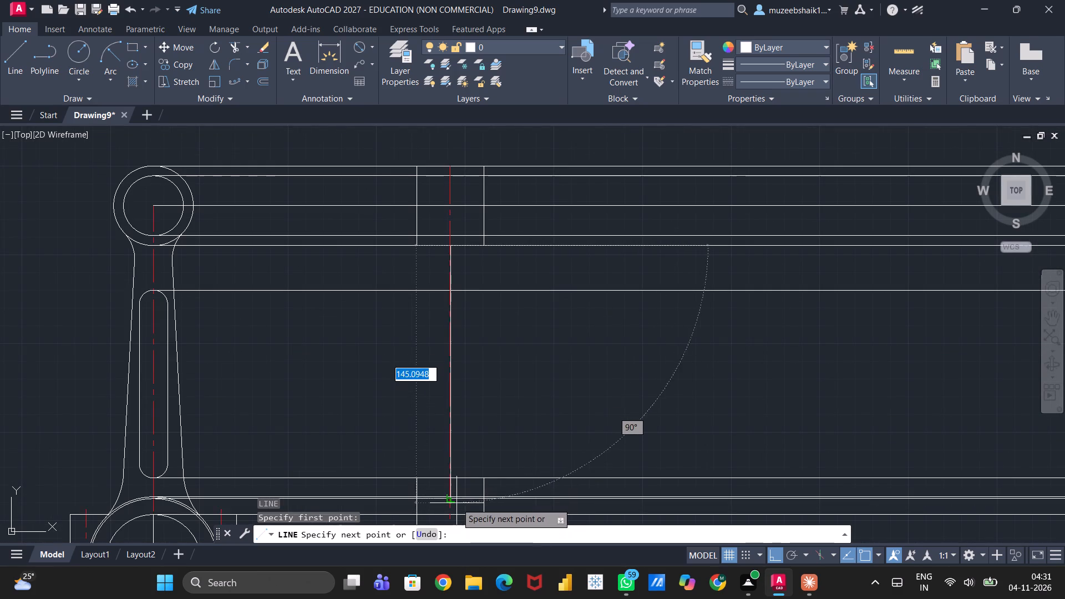
{"action": "scroll", "coordinate": [455, 501], "scroll_direction": "up", "scroll_amount": 1}
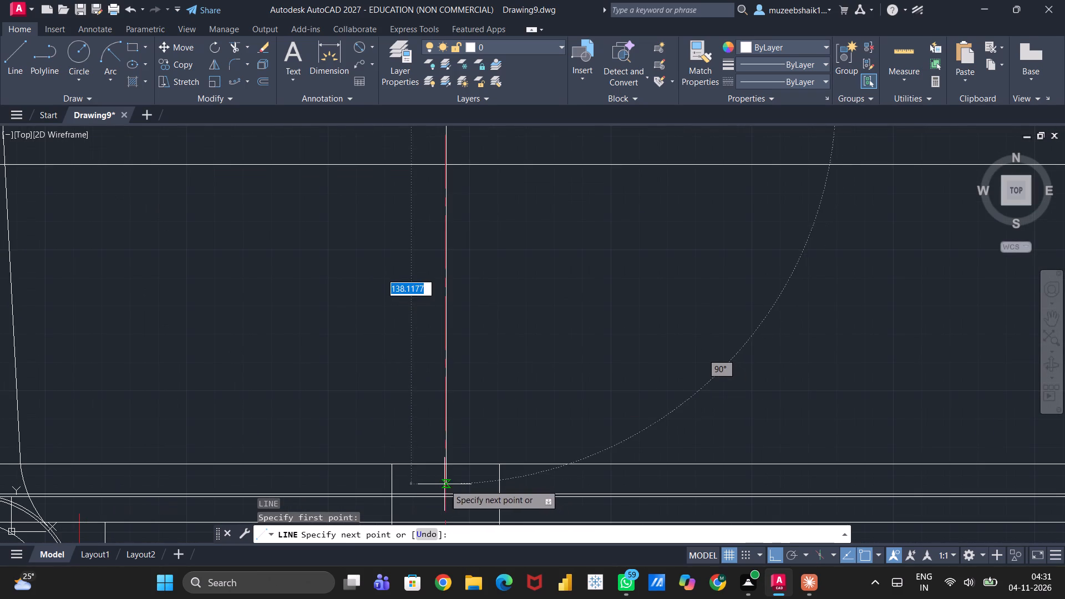
{"action": "middle_click_drag", "start_coordinate": [422, 444], "coordinate": [428, 414]}
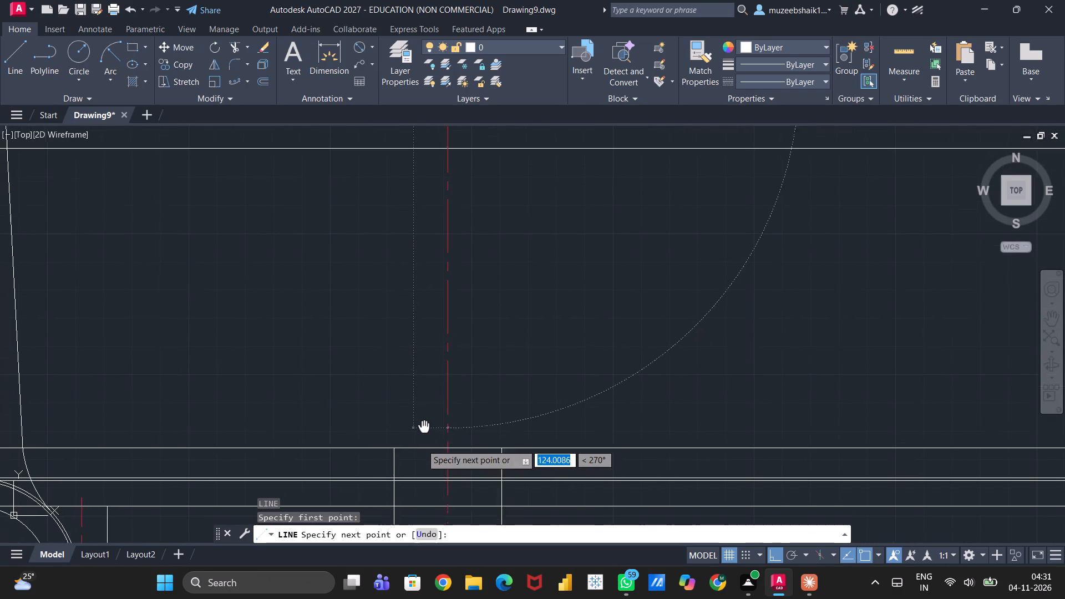
{"action": "middle_click_drag", "start_coordinate": [428, 414], "coordinate": [446, 328]}
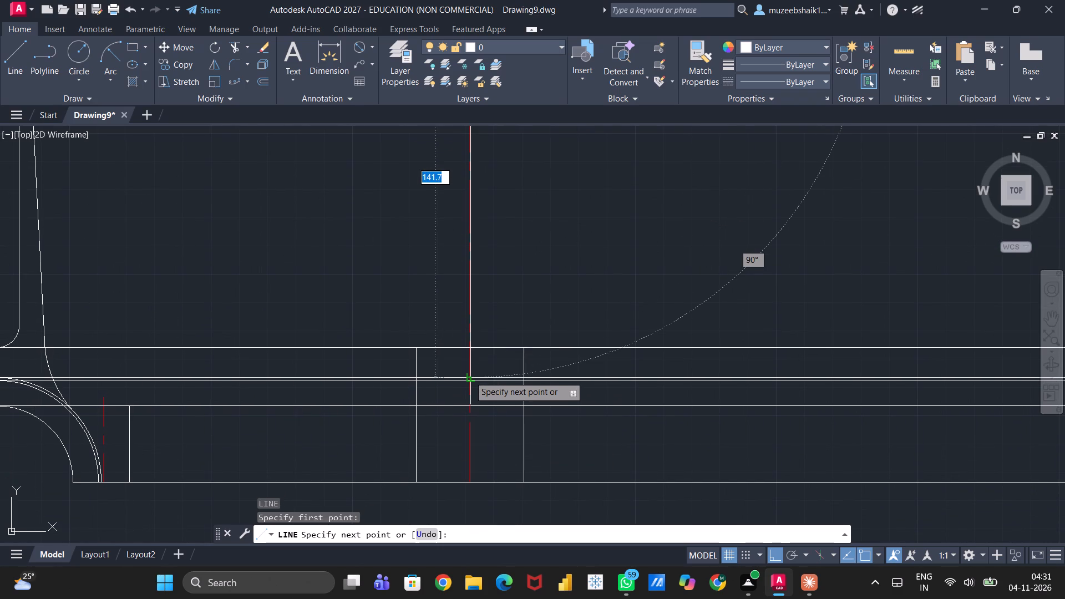
{"action": "scroll", "coordinate": [472, 370], "scroll_direction": "up", "scroll_amount": 2}
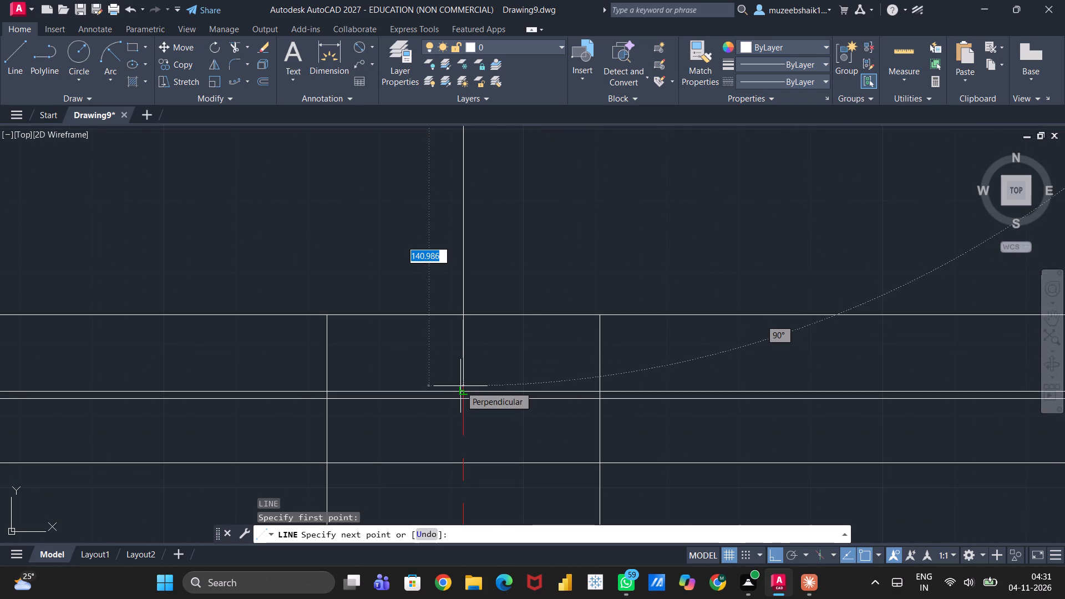
{"action": "left_click", "coordinate": [463, 390]}
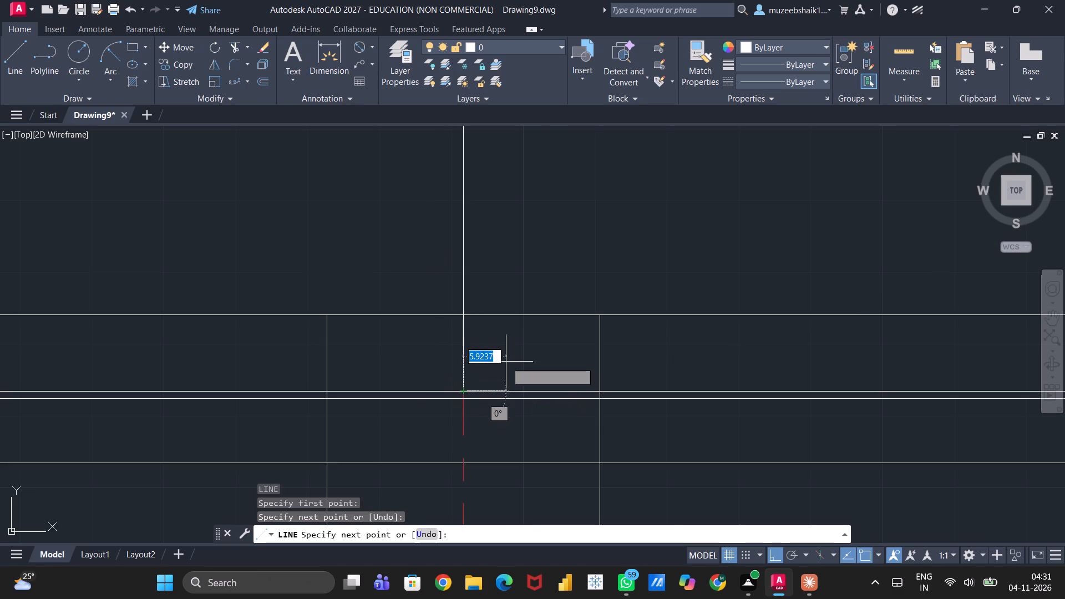
{"action": "key", "text": "Escape"}
{"action": "scroll", "coordinate": [476, 335], "scroll_direction": "down", "scroll_amount": 2}
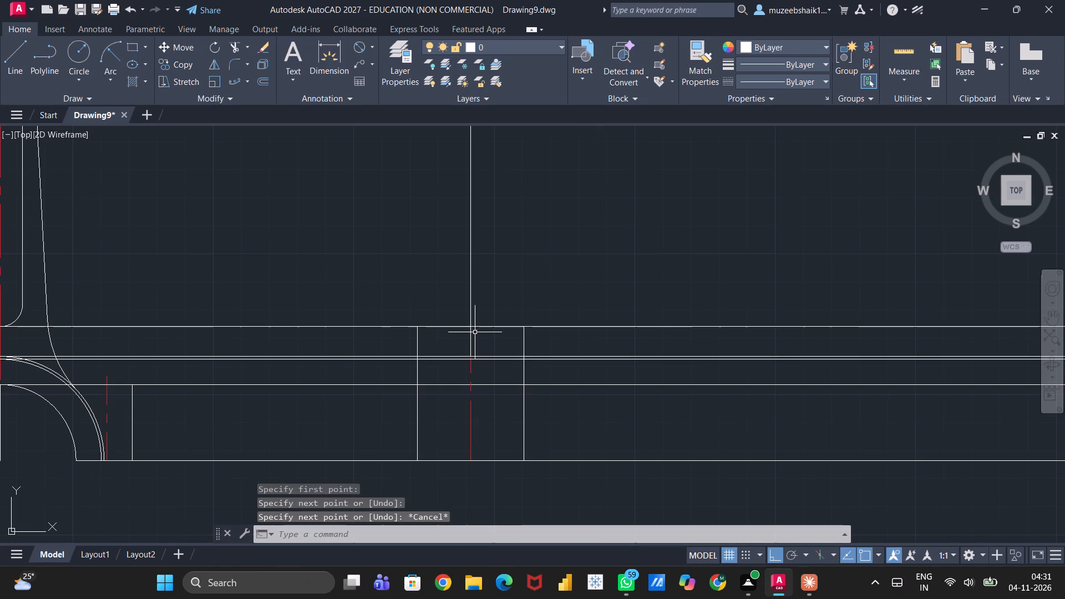
{"action": "scroll", "coordinate": [477, 329], "scroll_direction": "down", "scroll_amount": 2}
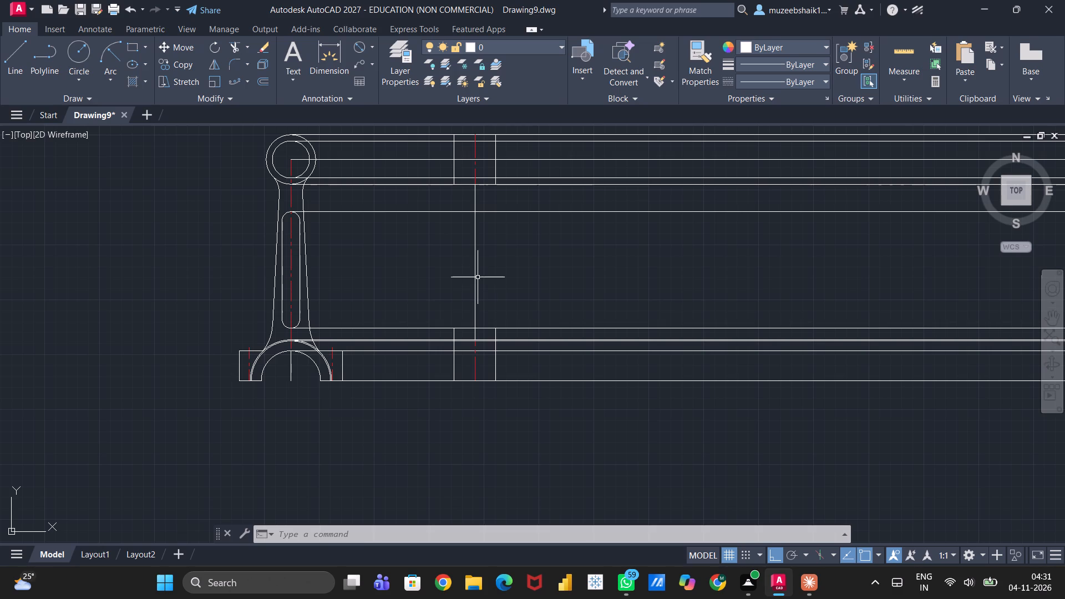
Offset the white vertical line on the side view's centerline by 9 units to both sides to form the shank edges.
{"action": "key", "text": "o"}
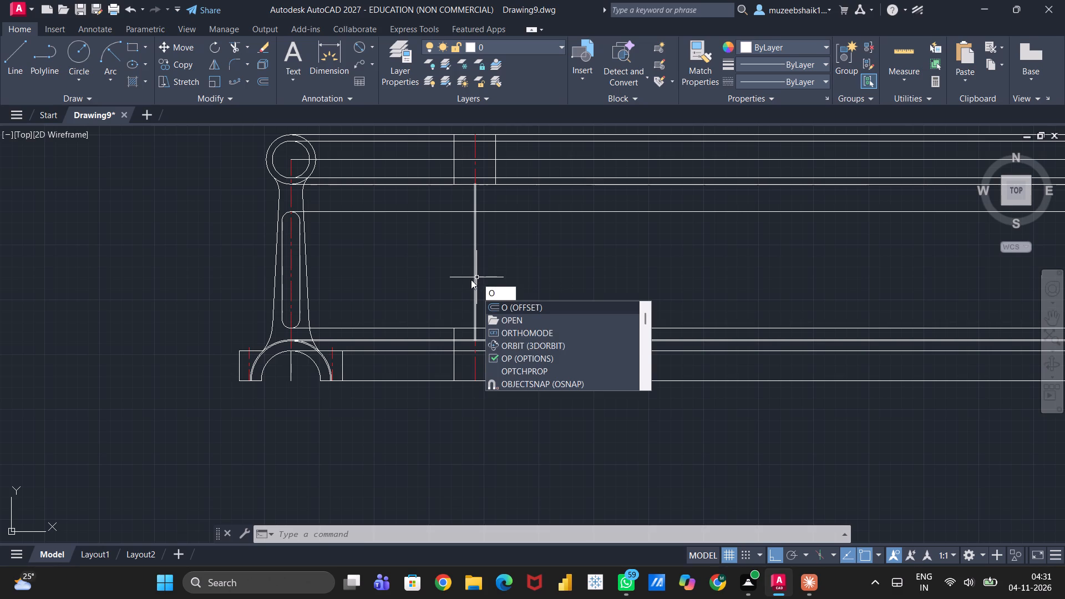
{"action": "key", "text": "Return"}
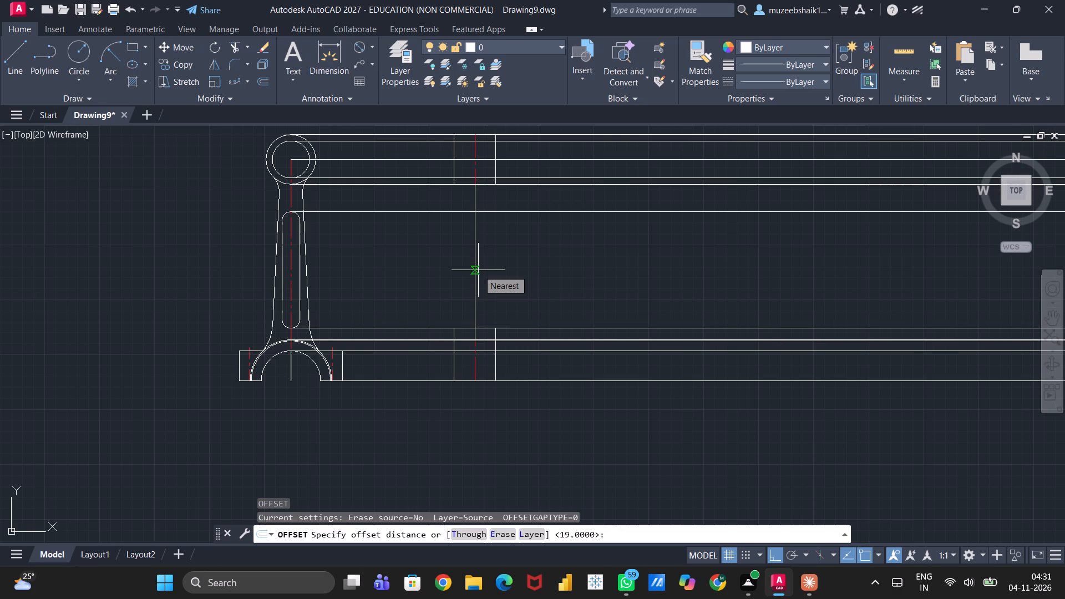
{"action": "key", "text": "9"}
{"action": "key", "text": "Return"}
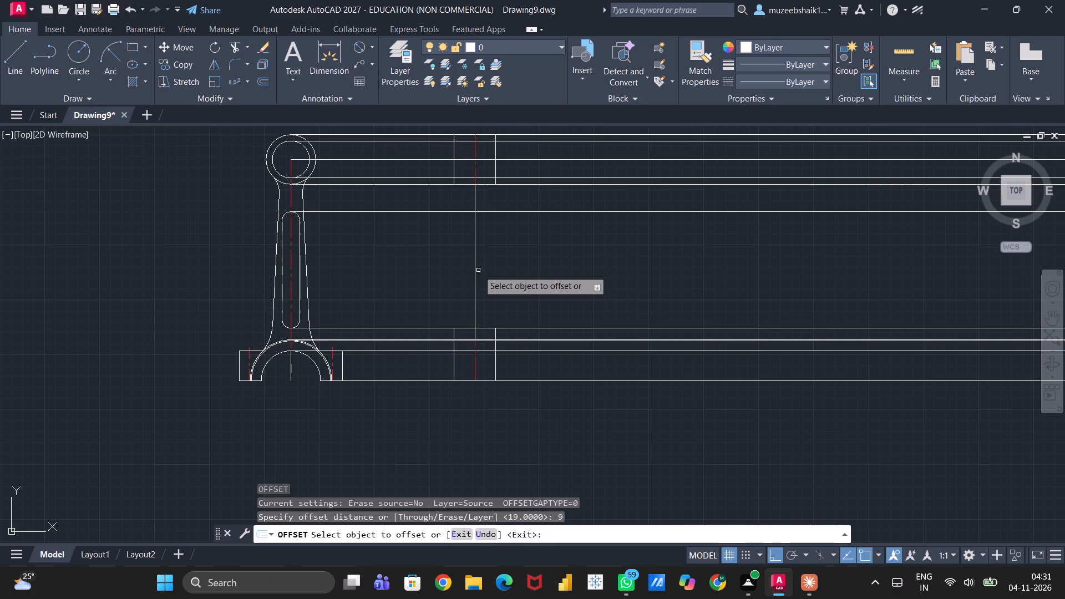
{"action": "left_click", "coordinate": [475, 272]}
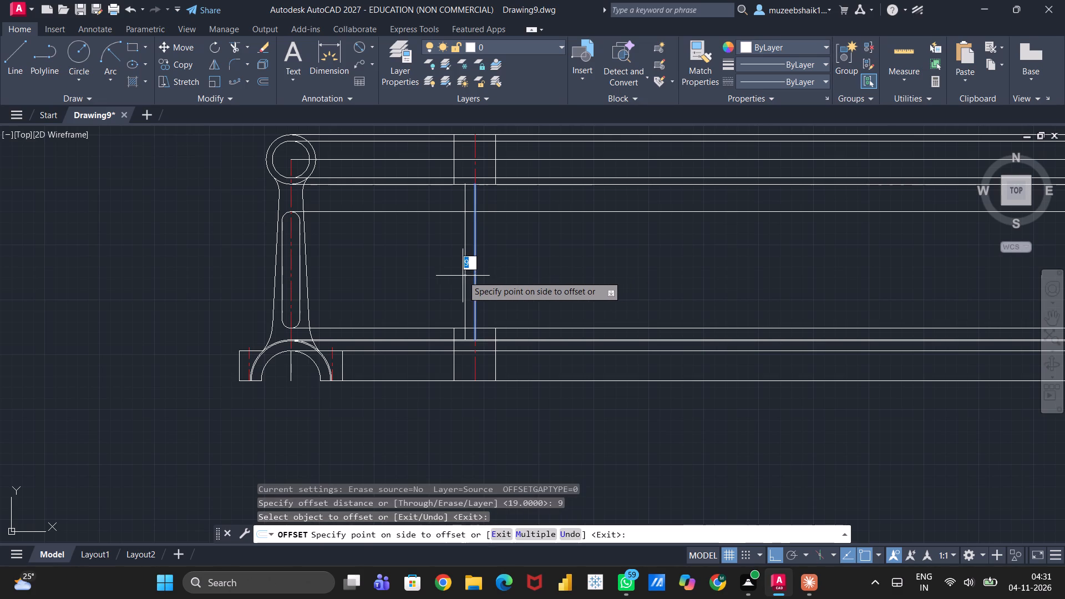
{"action": "left_click", "coordinate": [463, 276]}
{"action": "left_click", "coordinate": [477, 273]}
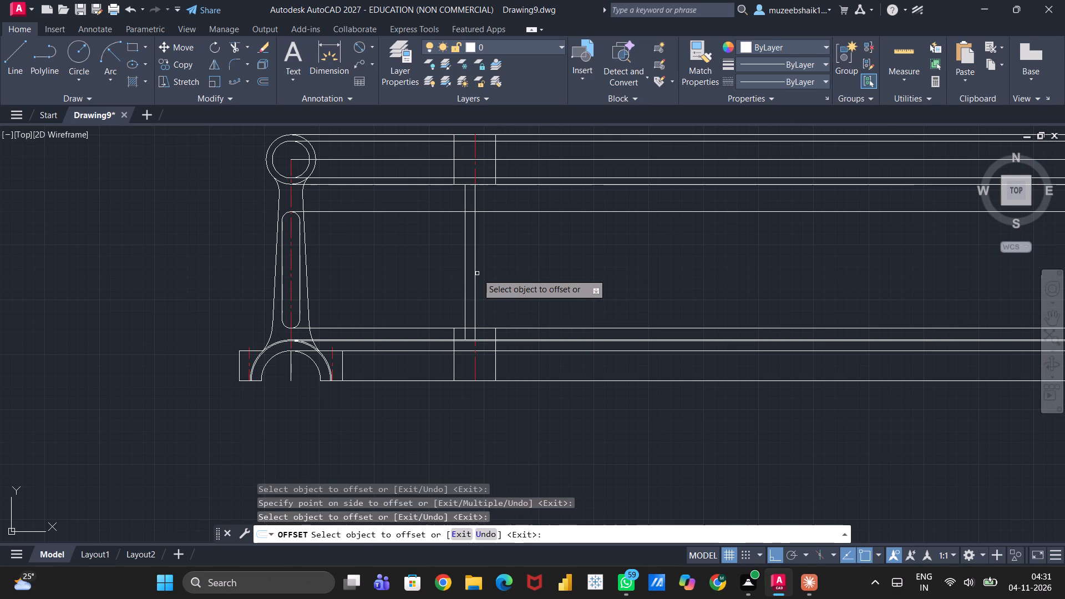
{"action": "left_click", "coordinate": [475, 278]}
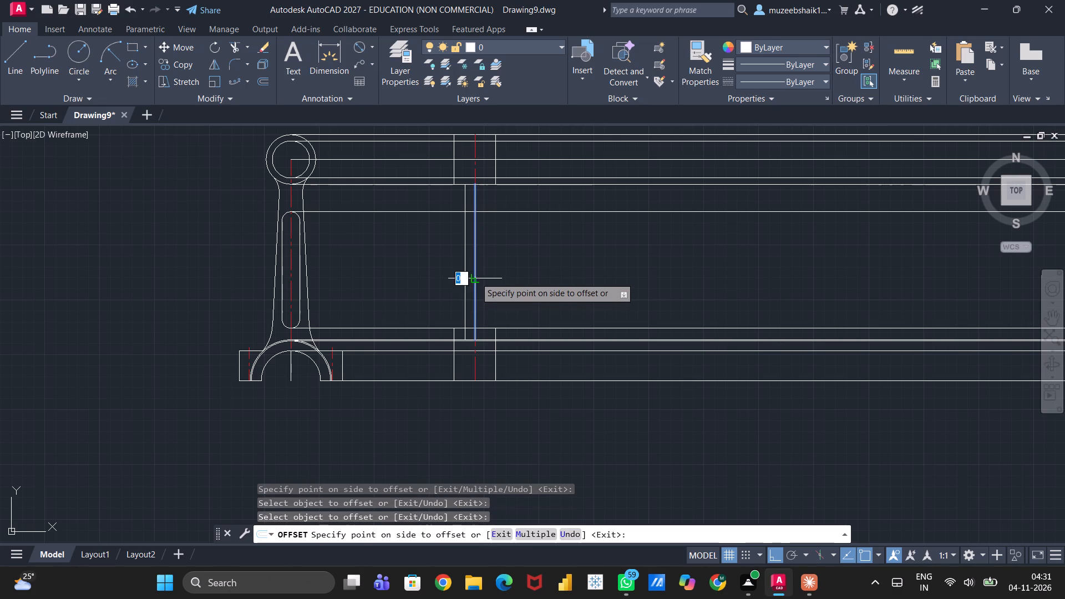
{"action": "left_click", "coordinate": [496, 273]}
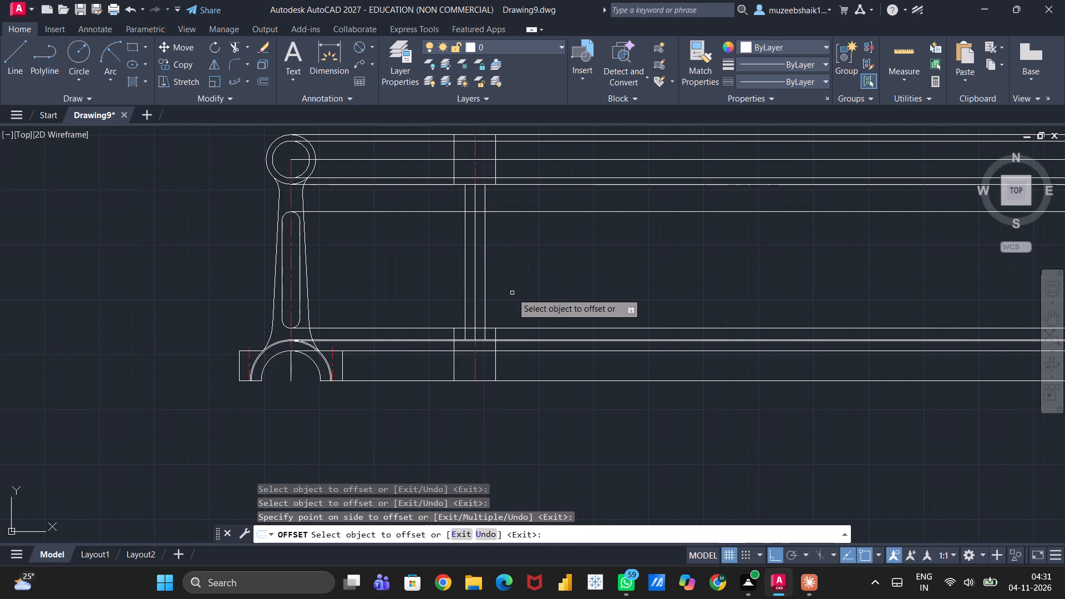
{"action": "key", "text": "Escape"}
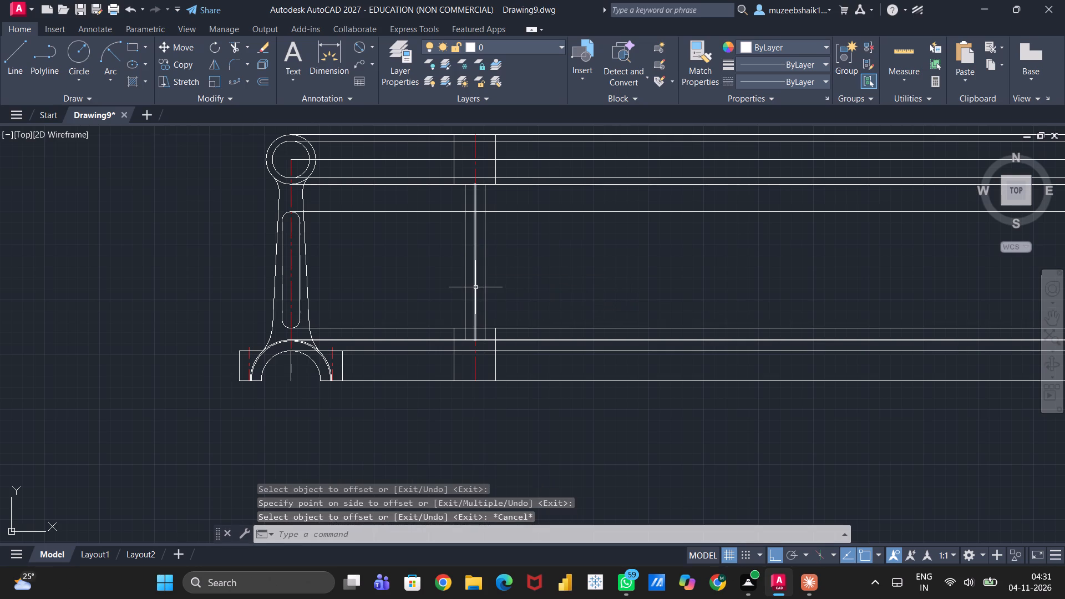
Delete the white source line between the two shank edges, keeping the red centerline.
{"action": "left_click", "coordinate": [475, 287]}
{"action": "key", "text": "Delete"}
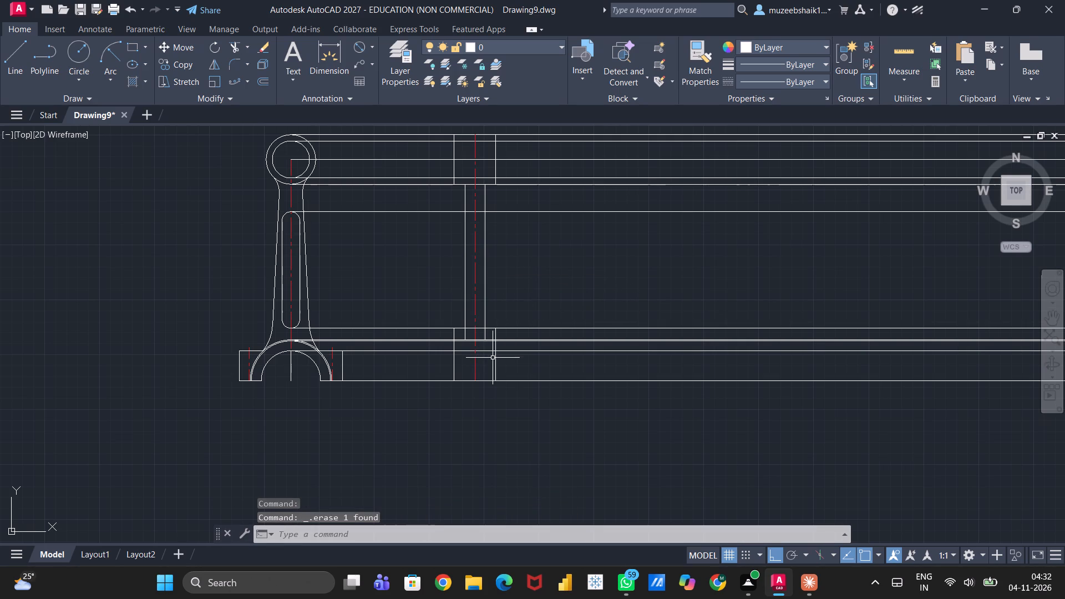
Trim both shank edges of the side view below the ray from the slot's bottom.
{"action": "scroll", "coordinate": [488, 355], "scroll_direction": "up", "scroll_amount": 1}
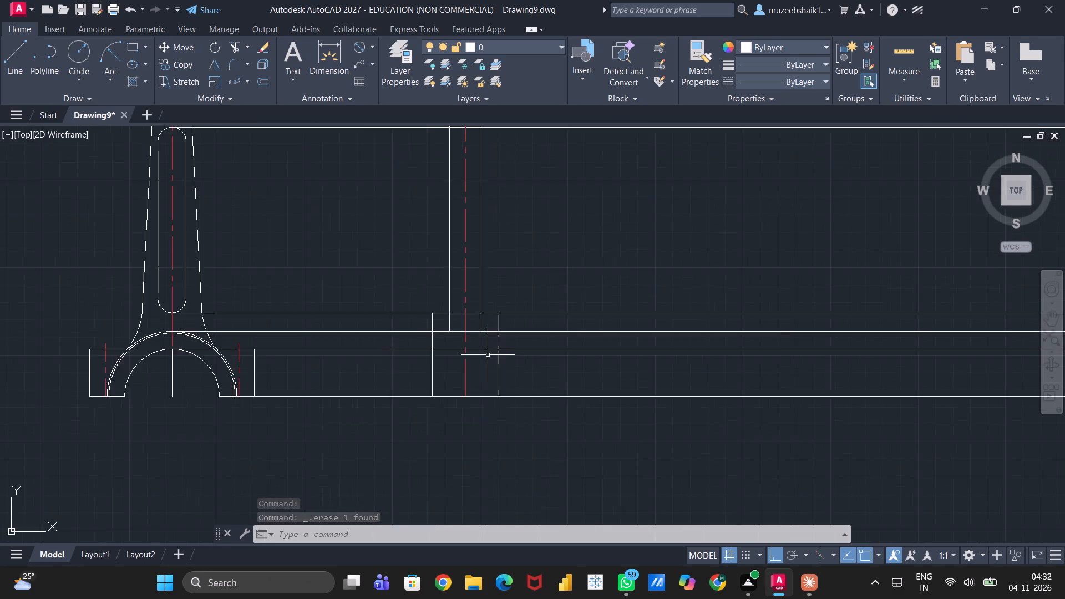
{"action": "scroll", "coordinate": [488, 355], "scroll_direction": "up", "scroll_amount": 2}
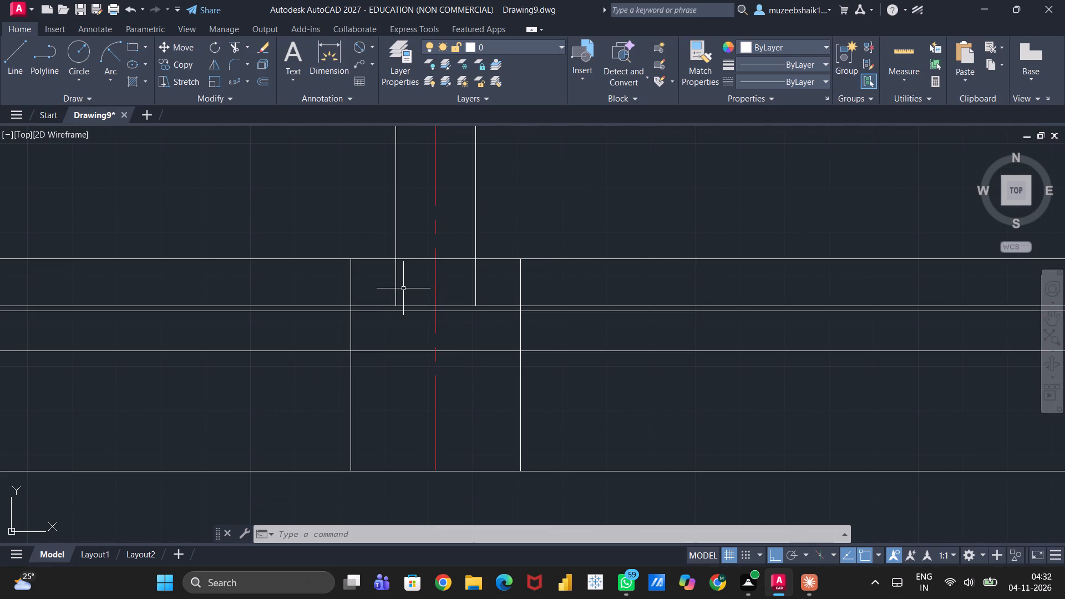
{"action": "type", "text": "tr"}
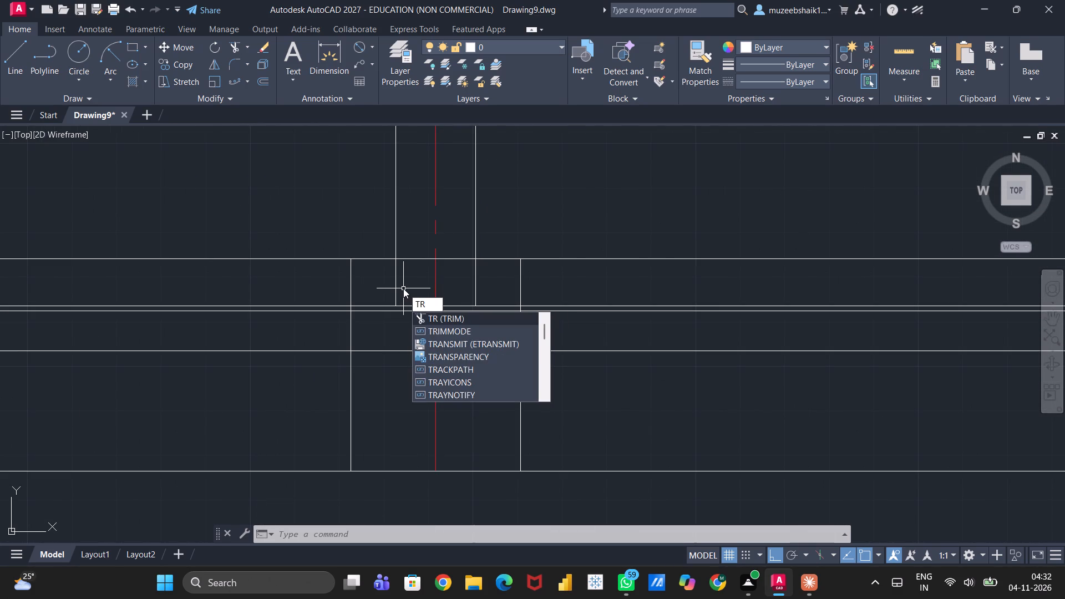
{"action": "key", "text": "Return"}
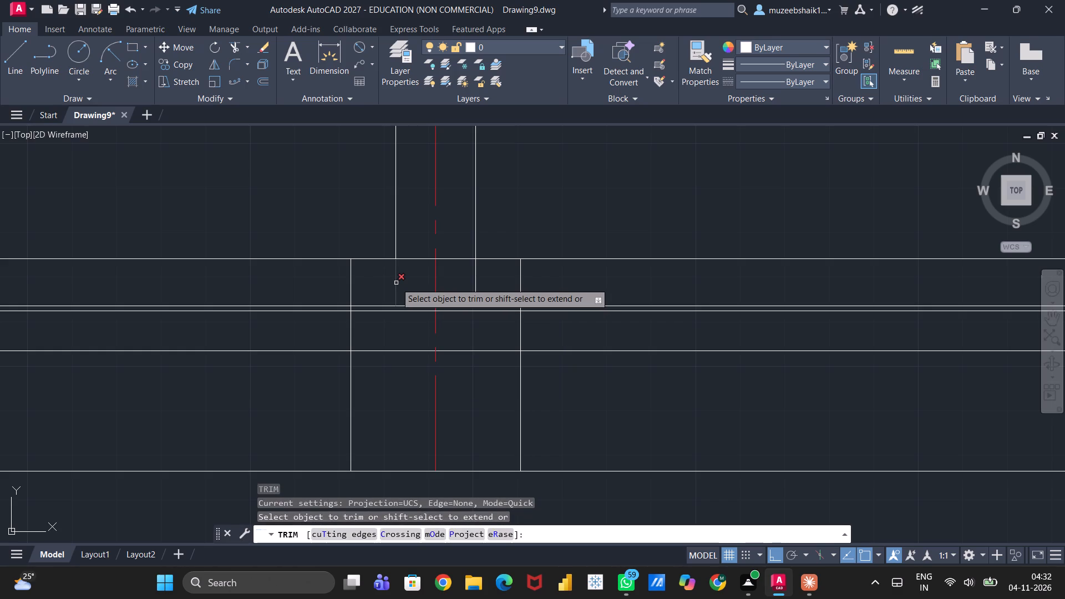
{"action": "left_click", "coordinate": [396, 283]}
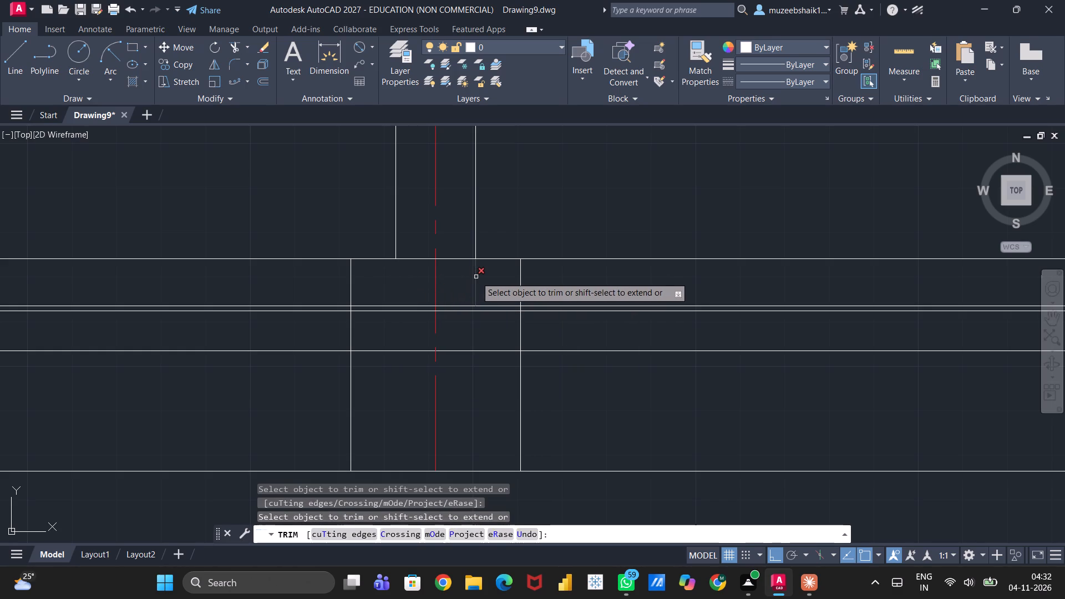
{"action": "left_click", "coordinate": [477, 277]}
{"action": "scroll", "coordinate": [477, 278], "scroll_direction": "down", "scroll_amount": 2}
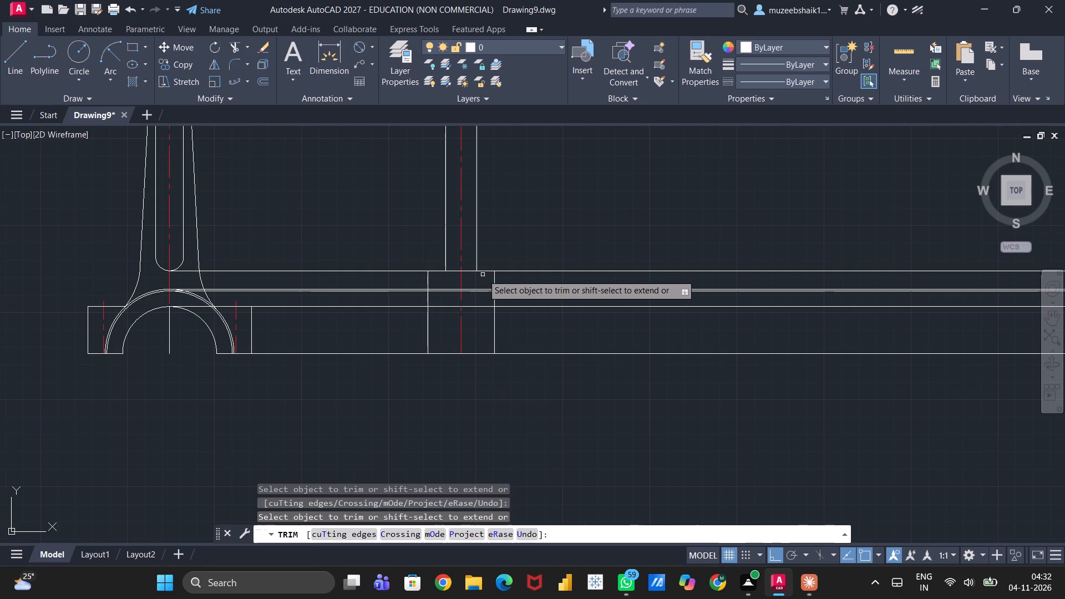
{"action": "scroll", "coordinate": [569, 228], "scroll_direction": "down", "scroll_amount": 1}
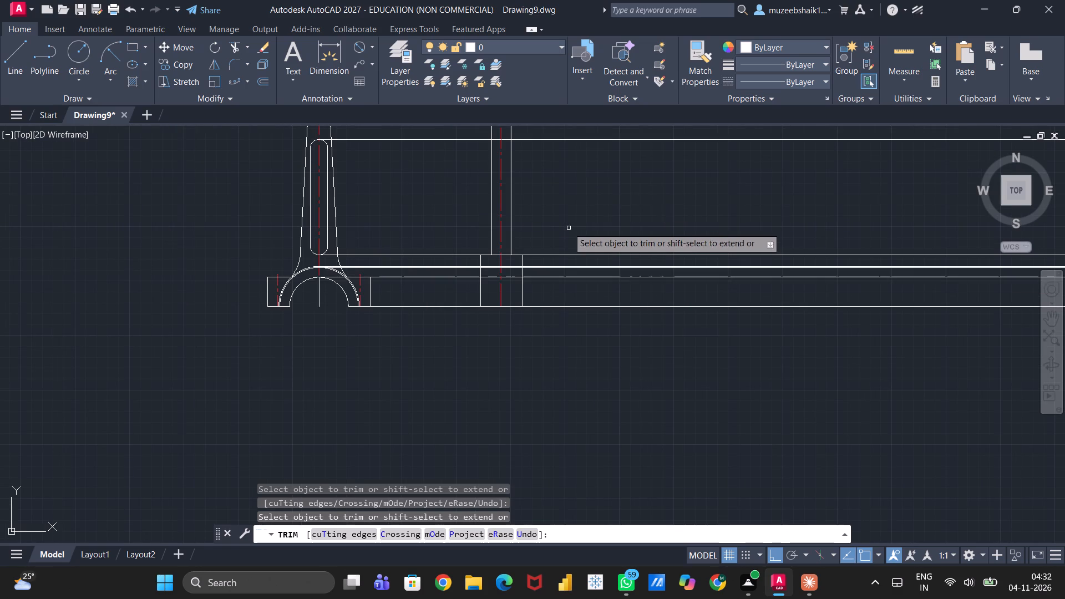
{"action": "key", "text": "Escape"}
Draw a vertical line about 106 units long on the side view's centerline, from the slot's top ray to the slot's bottom ray.
{"action": "scroll", "coordinate": [544, 194], "scroll_direction": "up", "scroll_amount": 1}
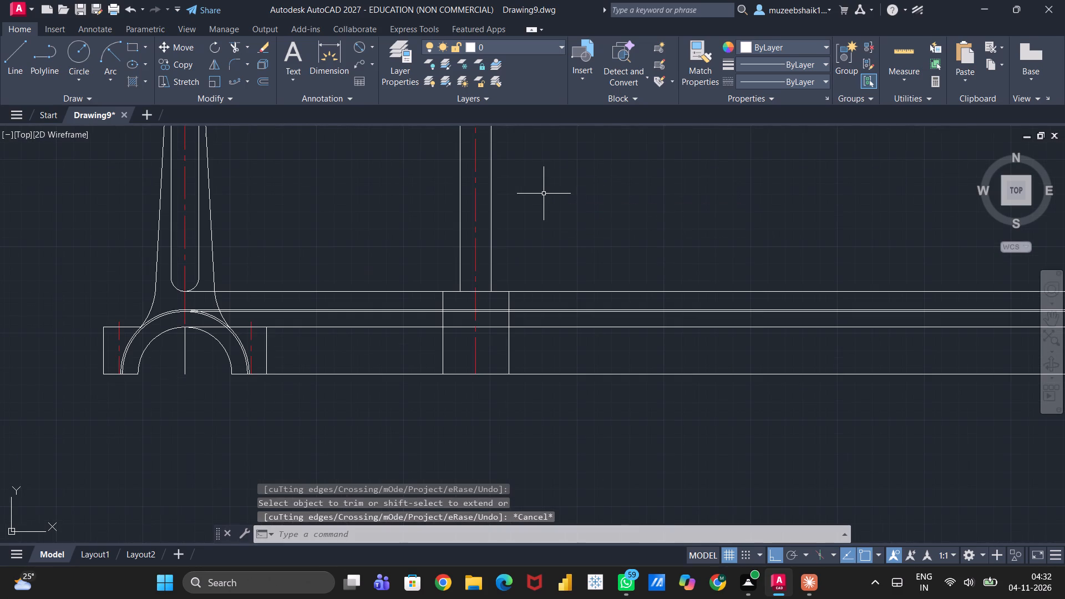
{"action": "scroll", "coordinate": [544, 194], "scroll_direction": "down", "scroll_amount": 1}
{"action": "middle_click_drag", "start_coordinate": [544, 194], "coordinate": [585, 346]}
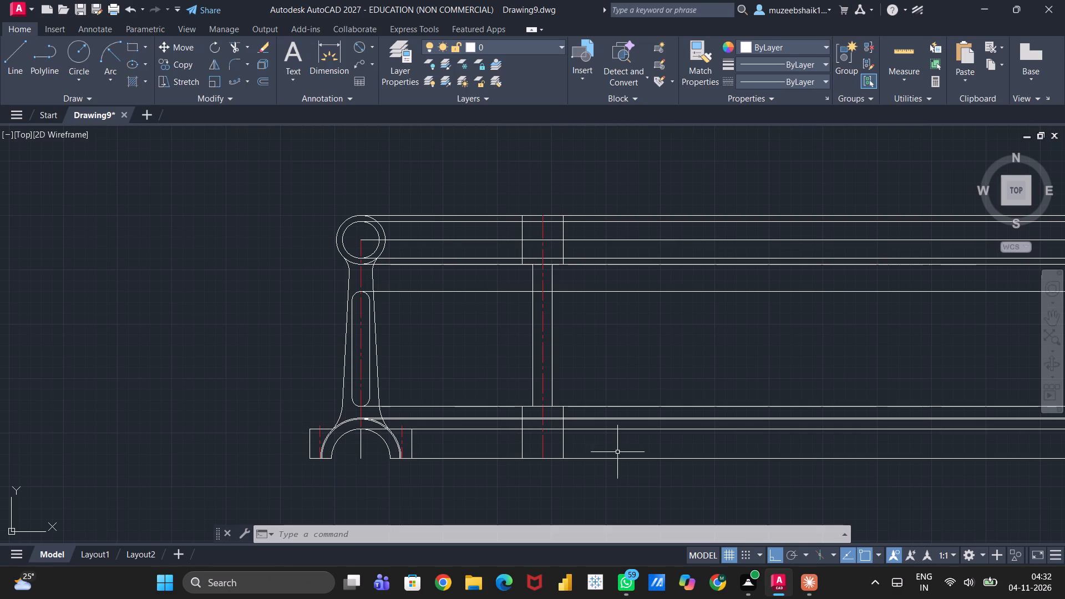
{"action": "scroll", "coordinate": [601, 382], "scroll_direction": "up", "scroll_amount": 1}
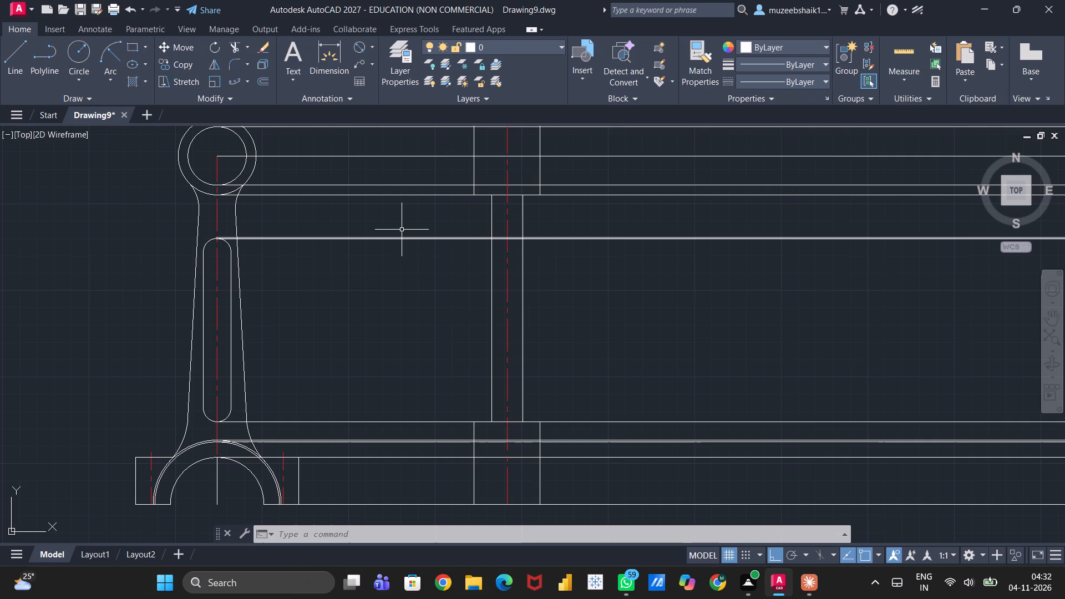
{"action": "left_click", "coordinate": [12, 54]}
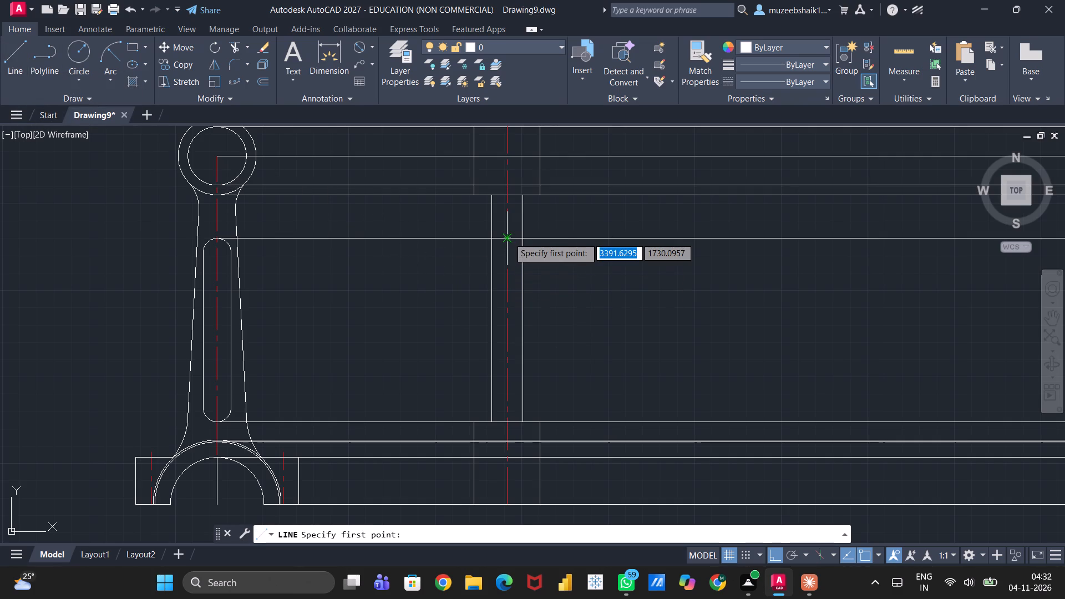
{"action": "left_click", "coordinate": [509, 237]}
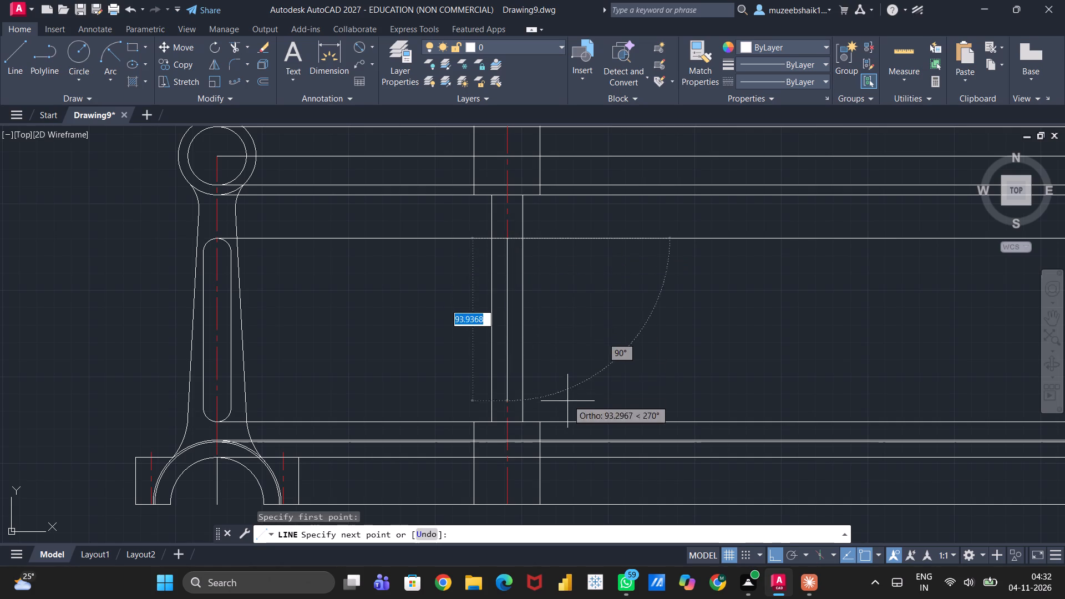
{"action": "double_click", "coordinate": [511, 423]}
{"action": "key", "text": "Escape"}
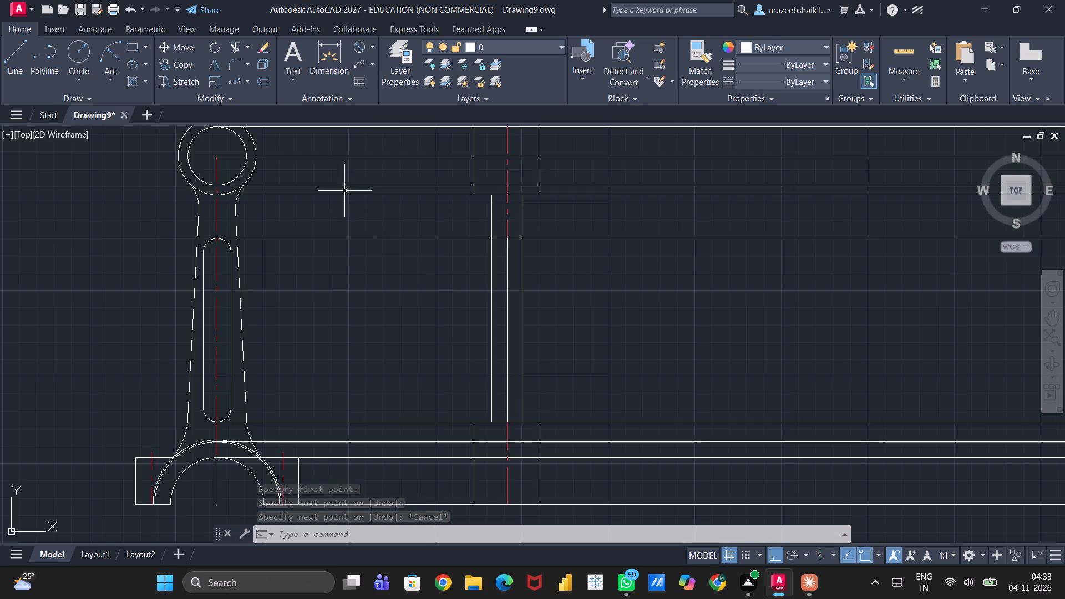
Offset the slot-length line on the side view's centerline by 5 units to both sides.
{"action": "key", "text": "o"}
{"action": "key", "text": "Return"}
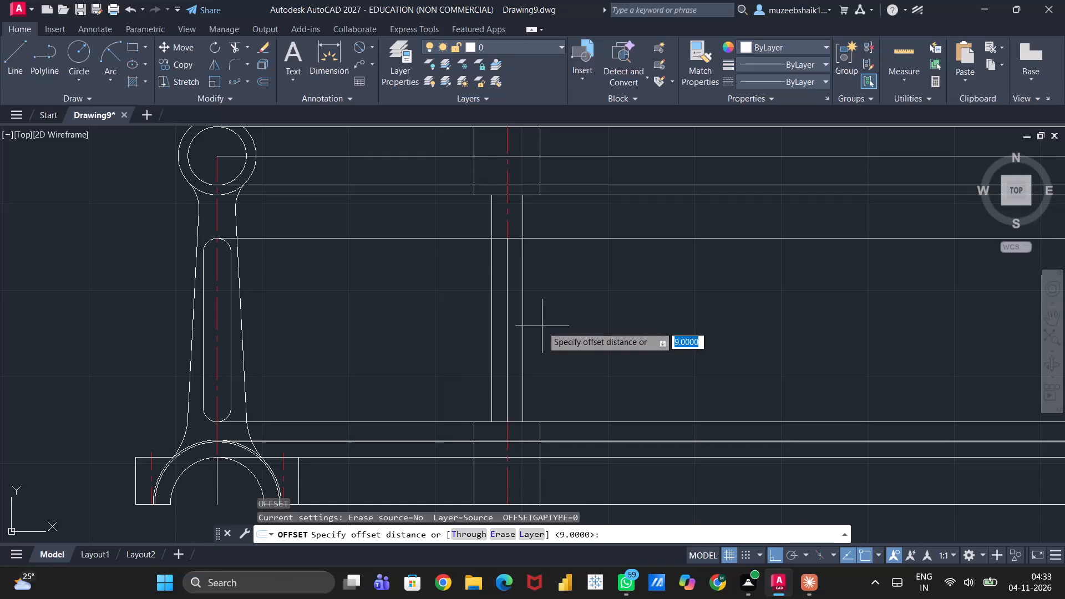
{"action": "key", "text": "5"}
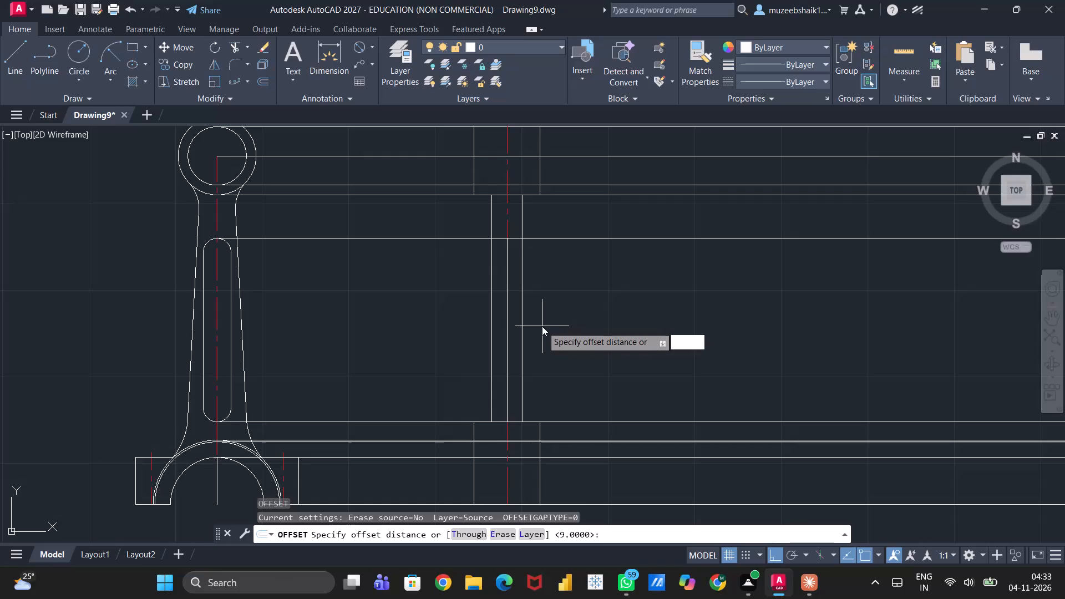
{"action": "key", "text": "Return"}
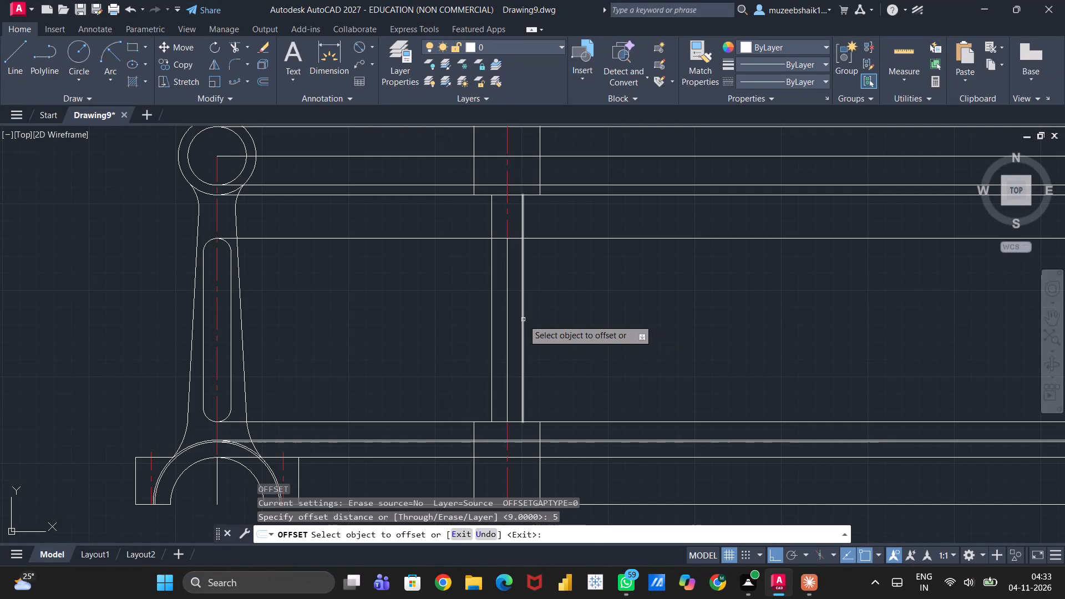
{"action": "left_click", "coordinate": [509, 325]}
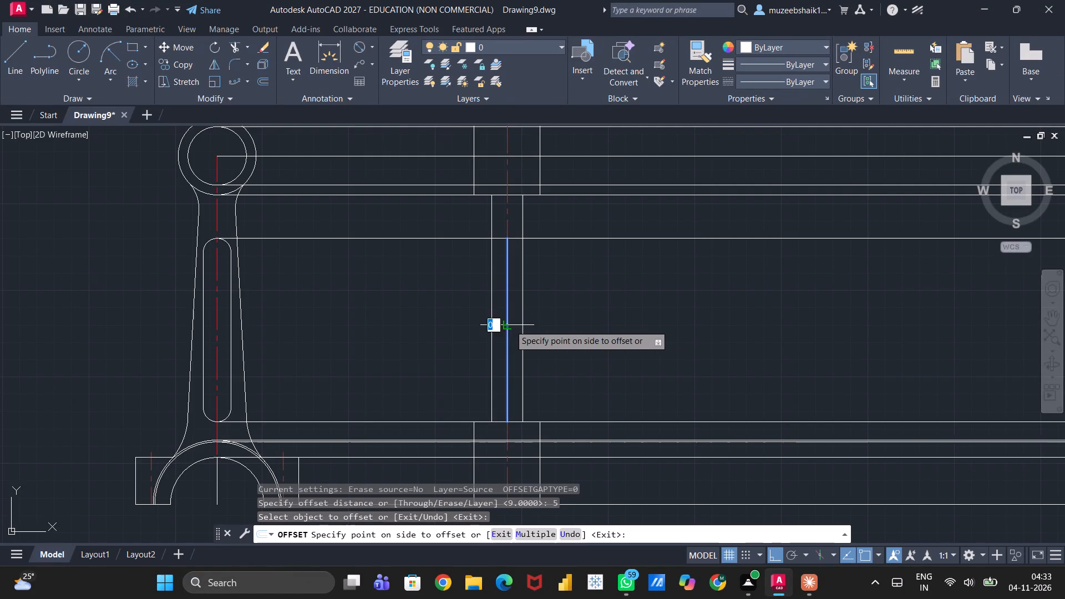
{"action": "left_click", "coordinate": [518, 325]}
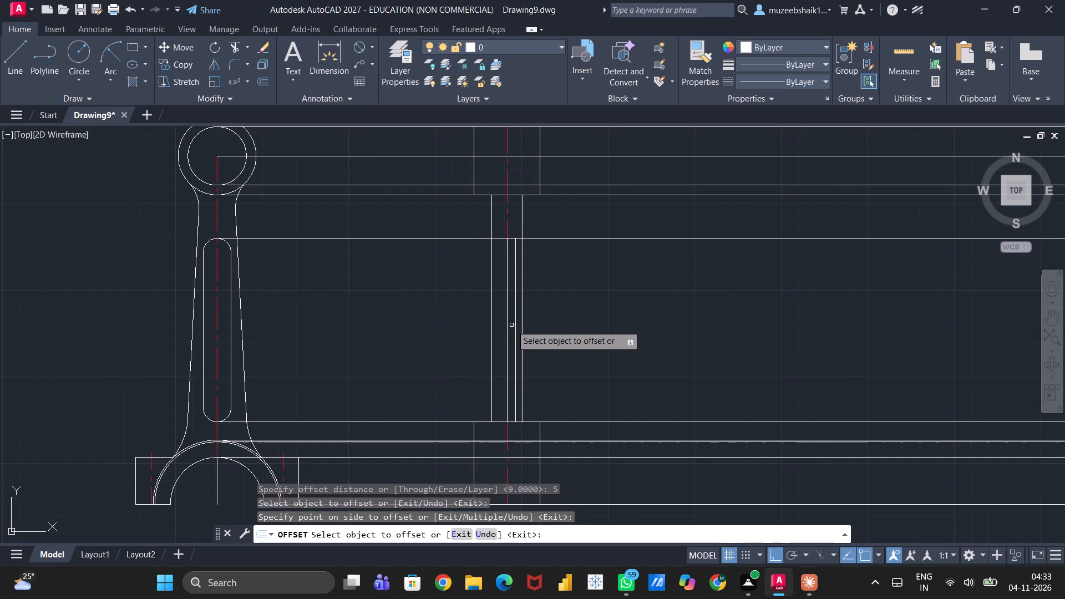
{"action": "left_click", "coordinate": [508, 324]}
{"action": "left_click", "coordinate": [481, 322]}
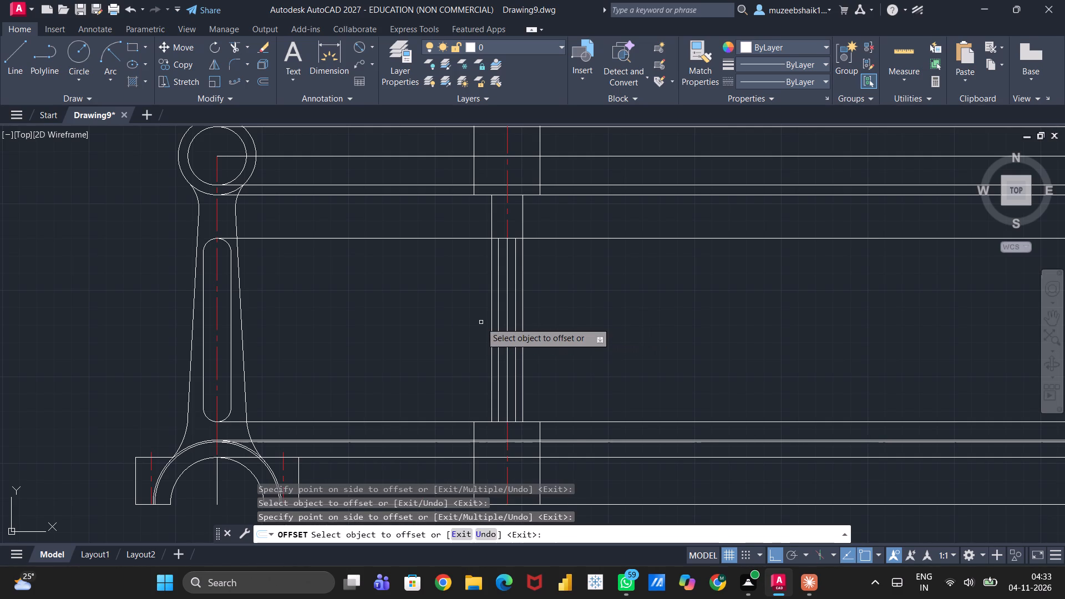
{"action": "key", "text": "Escape"}
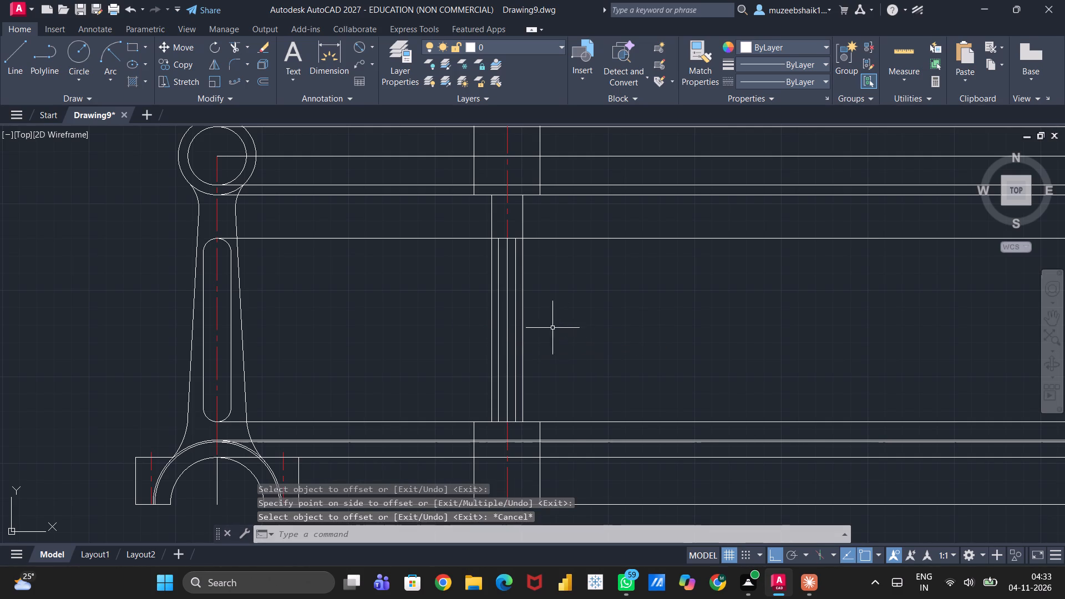
Delete the white source line between the two slot edges, keeping the red centerline.
{"action": "left_click", "coordinate": [506, 333]}
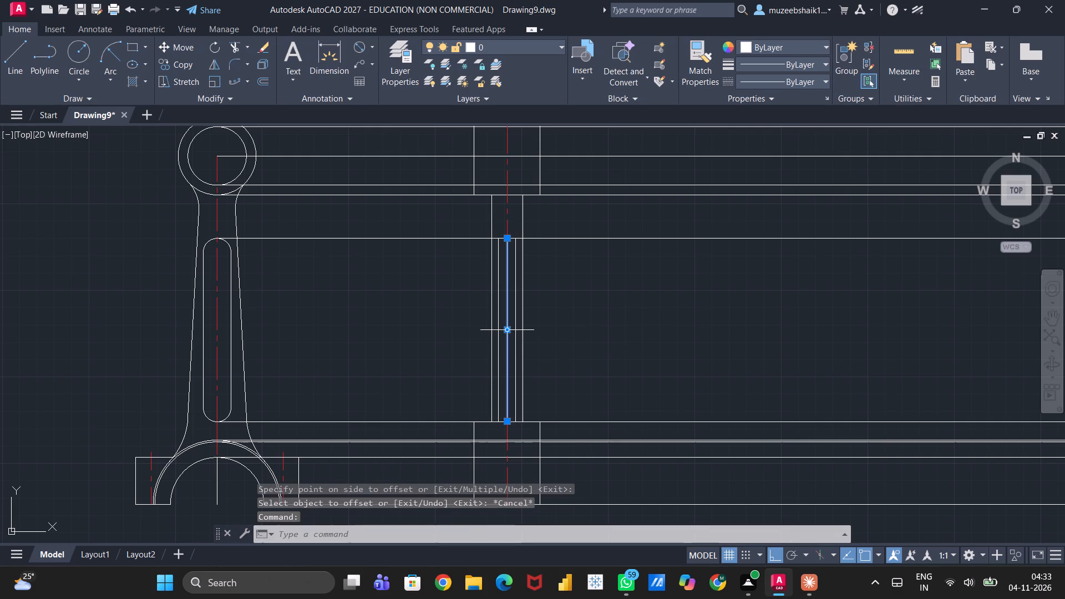
{"action": "key", "text": "Delete"}
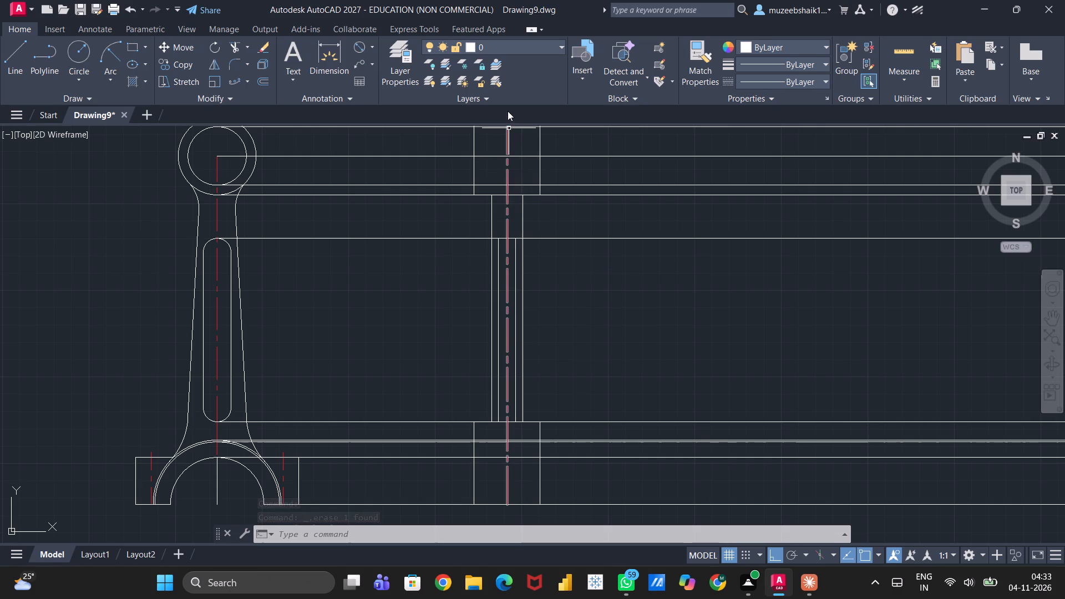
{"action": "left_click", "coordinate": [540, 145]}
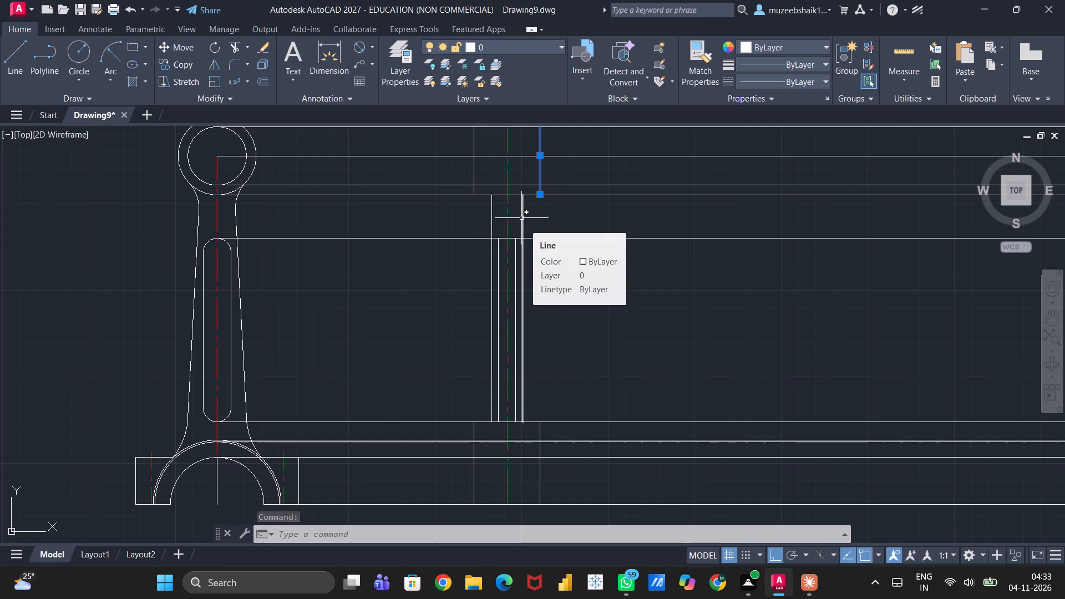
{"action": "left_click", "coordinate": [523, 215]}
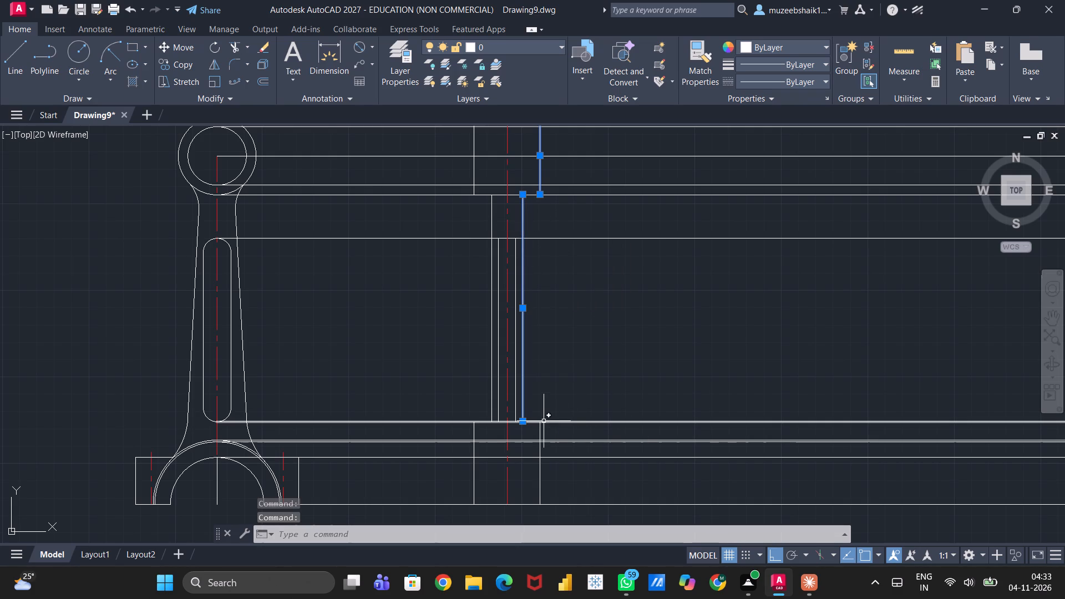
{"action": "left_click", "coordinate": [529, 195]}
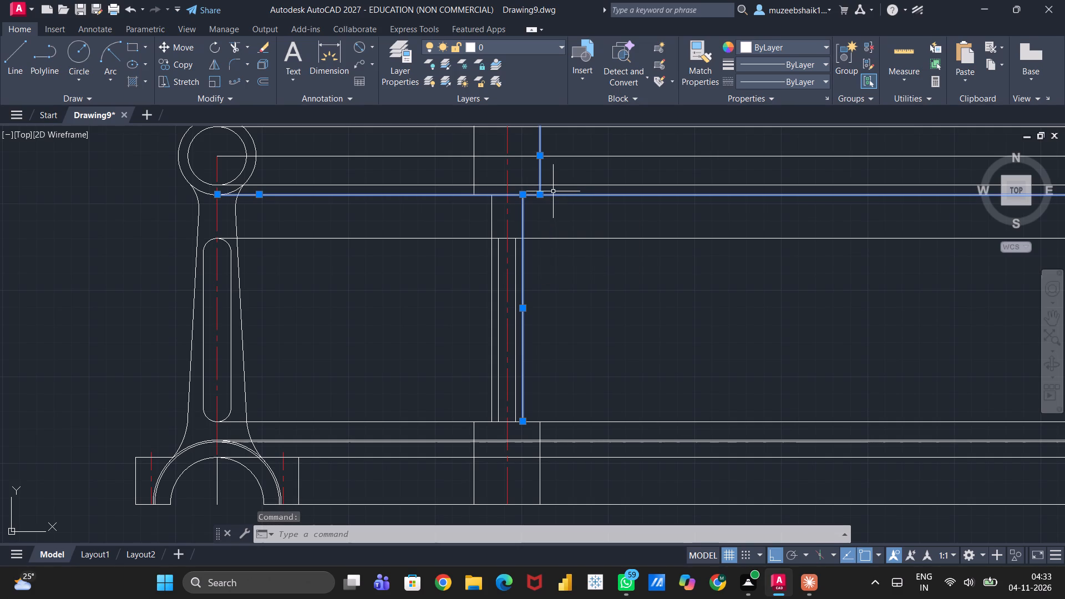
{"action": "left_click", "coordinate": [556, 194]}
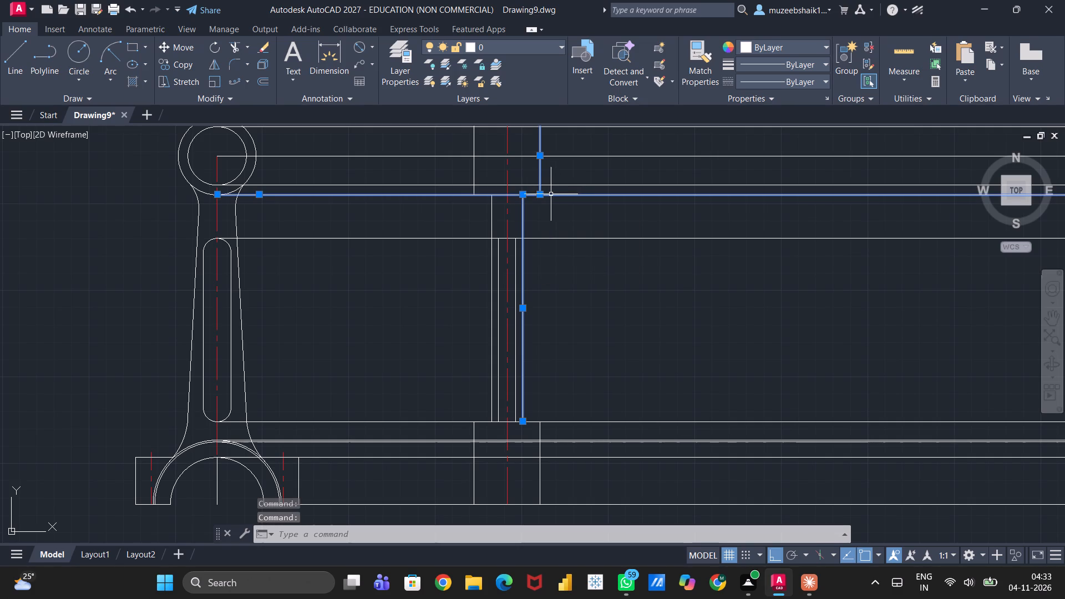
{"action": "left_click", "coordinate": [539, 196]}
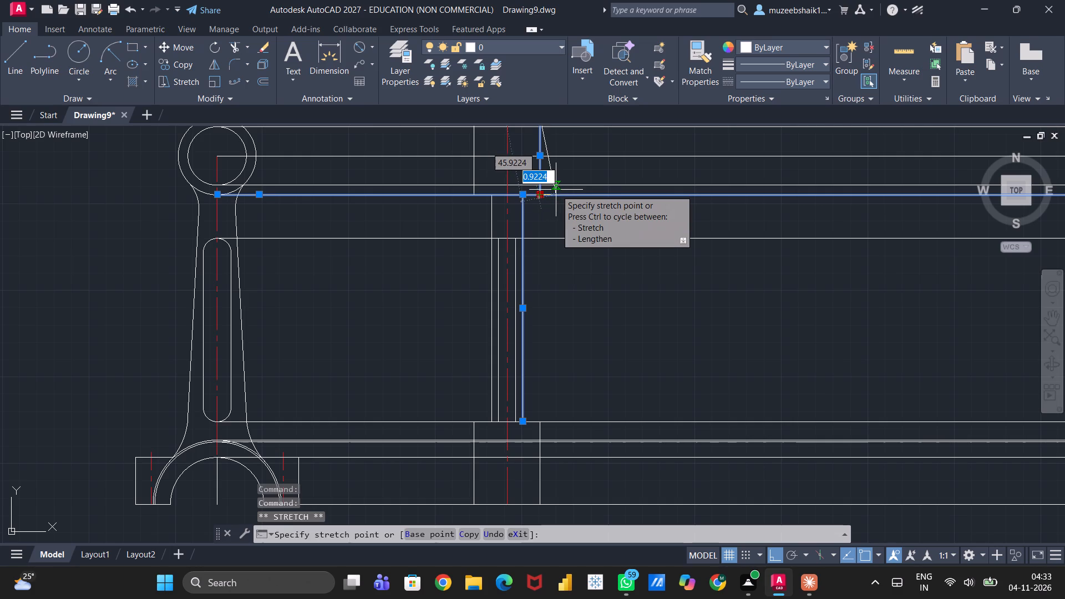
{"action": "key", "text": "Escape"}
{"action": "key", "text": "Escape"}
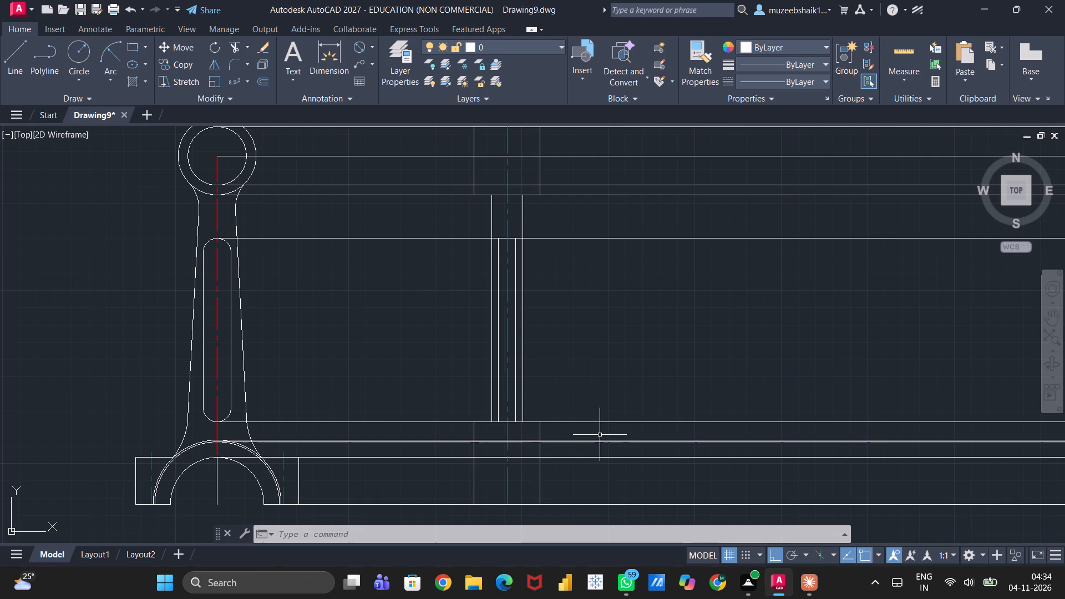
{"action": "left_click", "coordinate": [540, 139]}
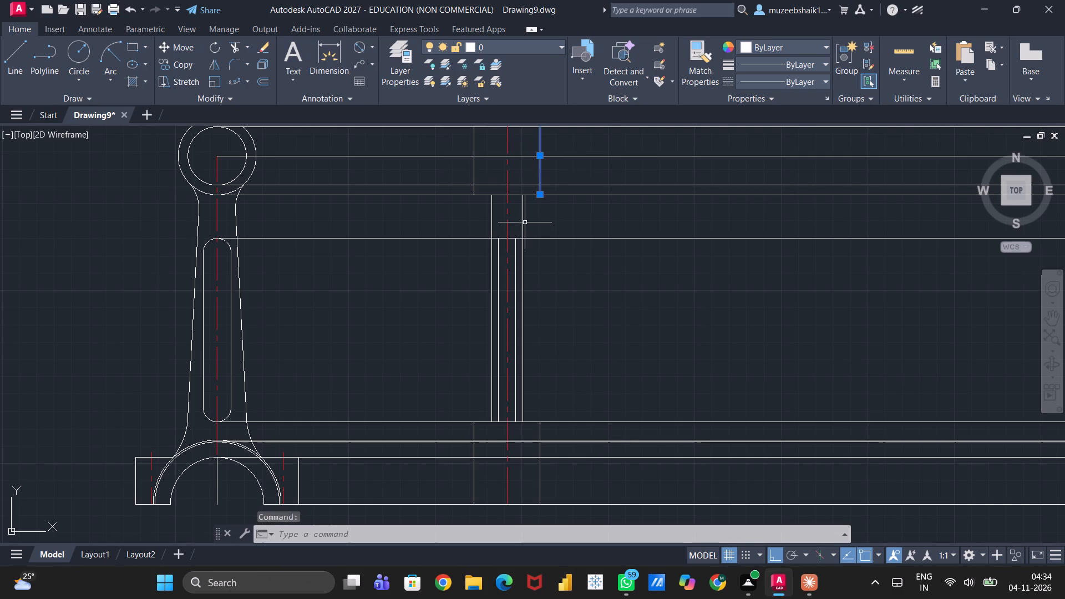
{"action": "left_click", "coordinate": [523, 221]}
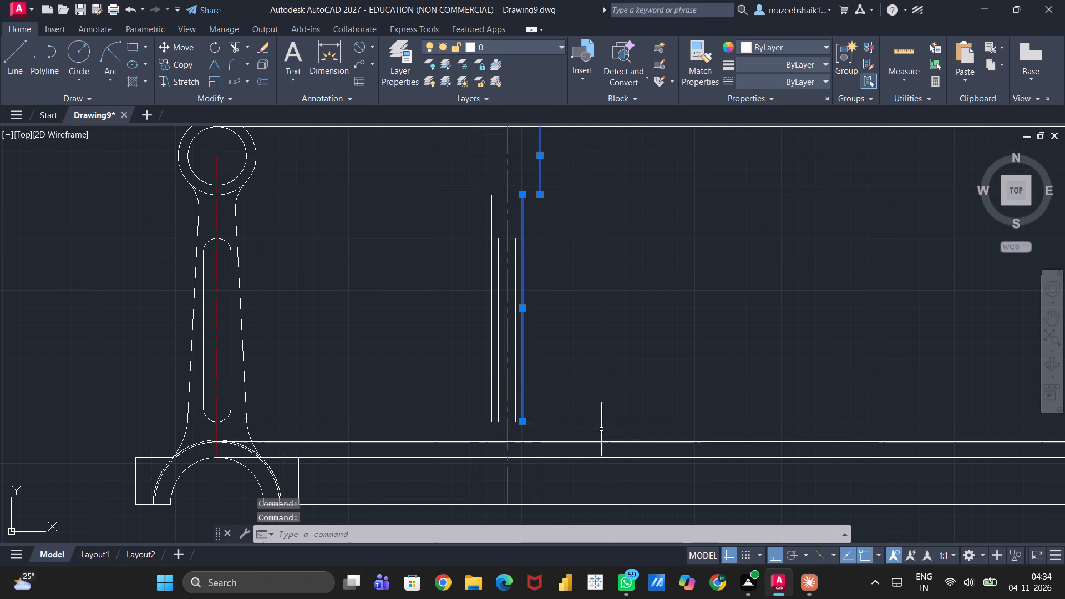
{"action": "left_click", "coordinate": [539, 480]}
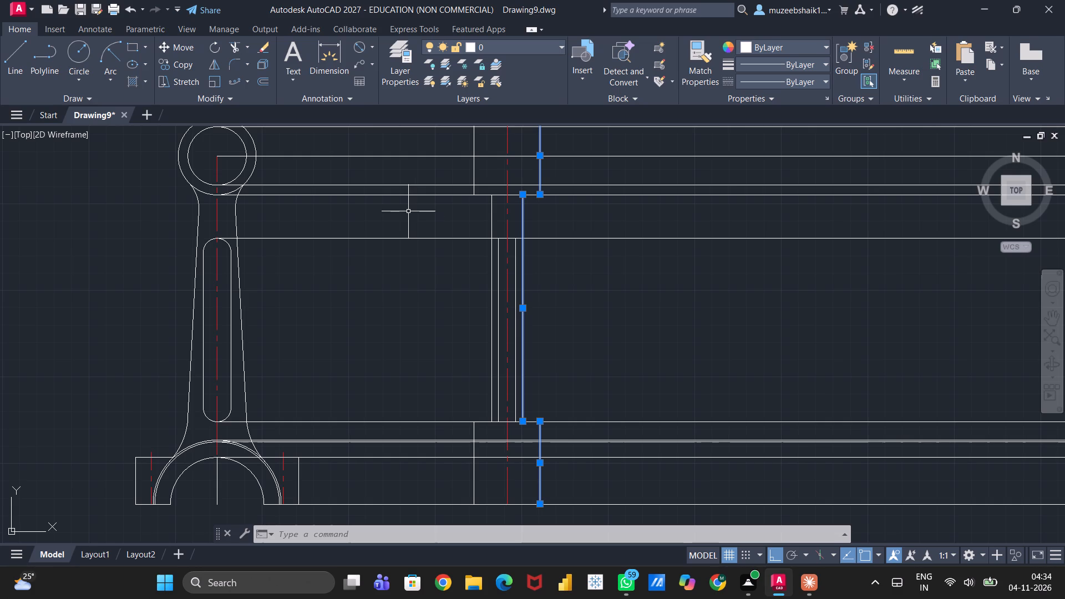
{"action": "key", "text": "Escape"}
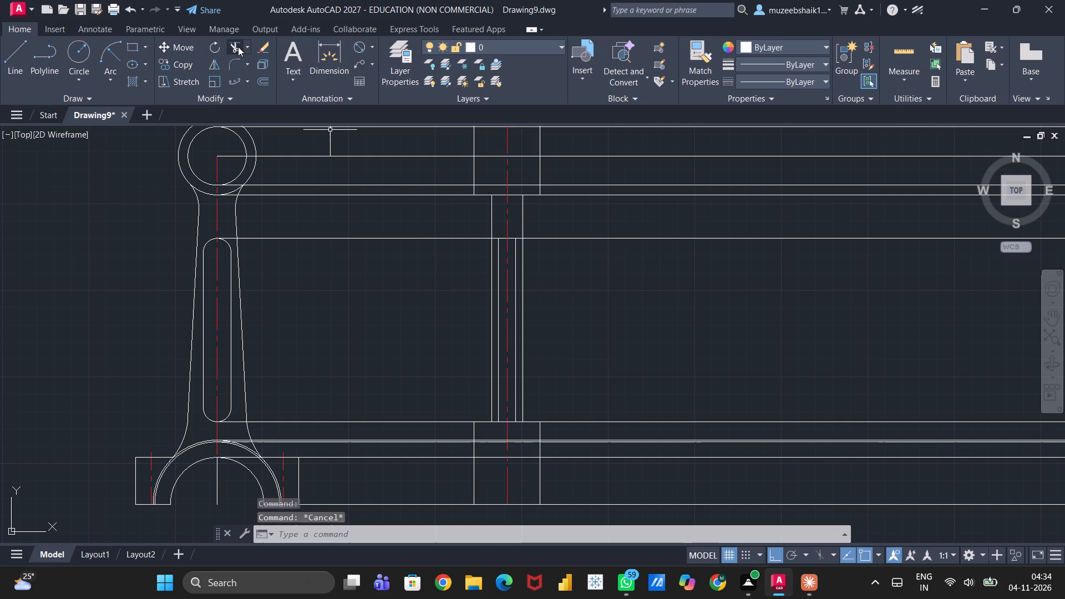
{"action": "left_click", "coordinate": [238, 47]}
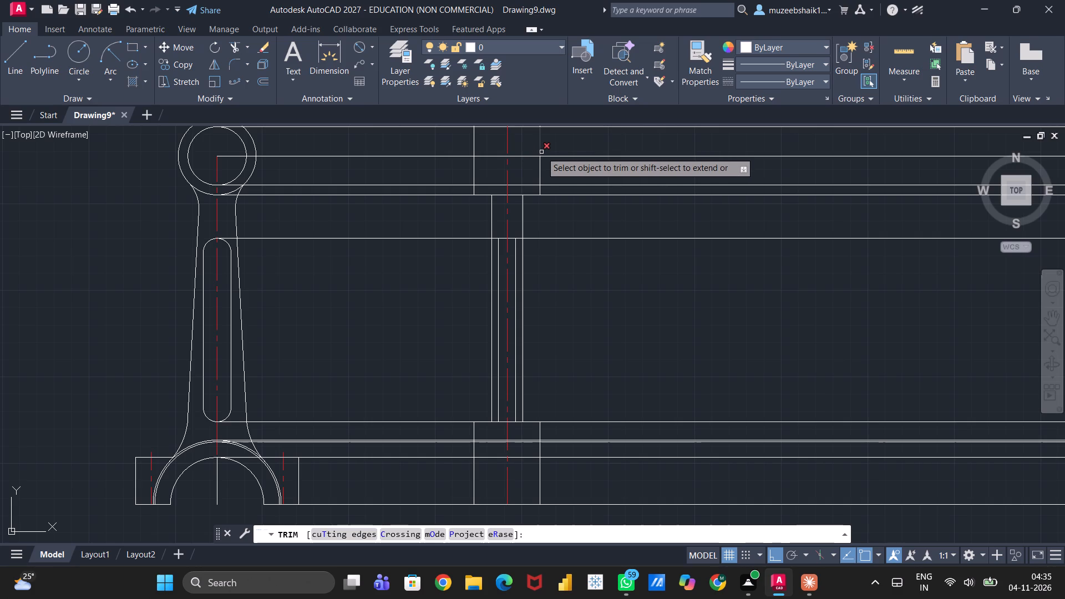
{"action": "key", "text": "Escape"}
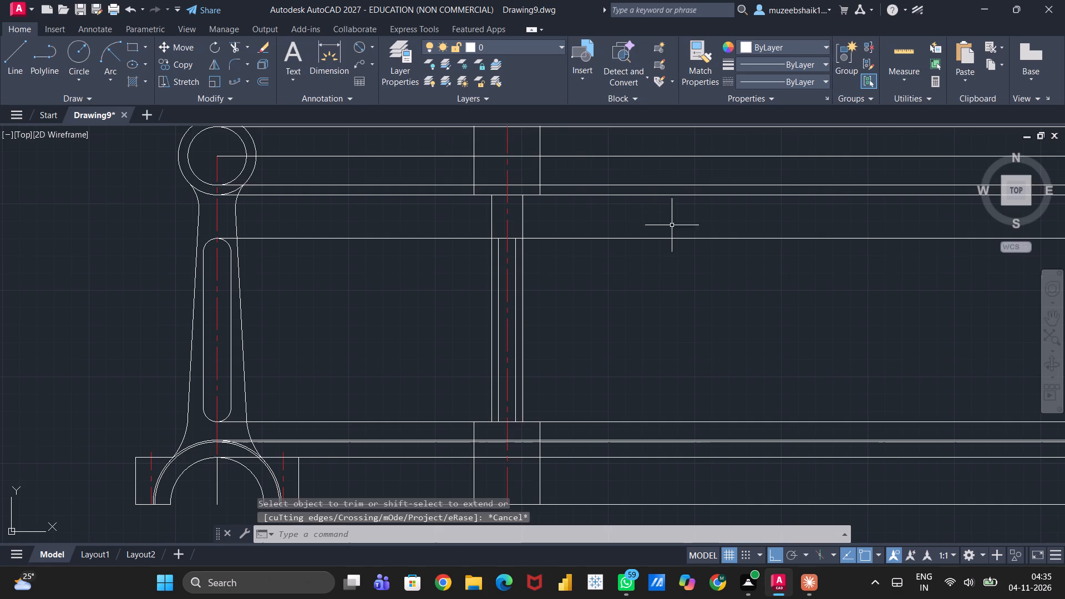
Trim all projection rays where they extend beyond the side view's far edge.
{"action": "scroll", "coordinate": [681, 270], "scroll_direction": "down", "scroll_amount": 2}
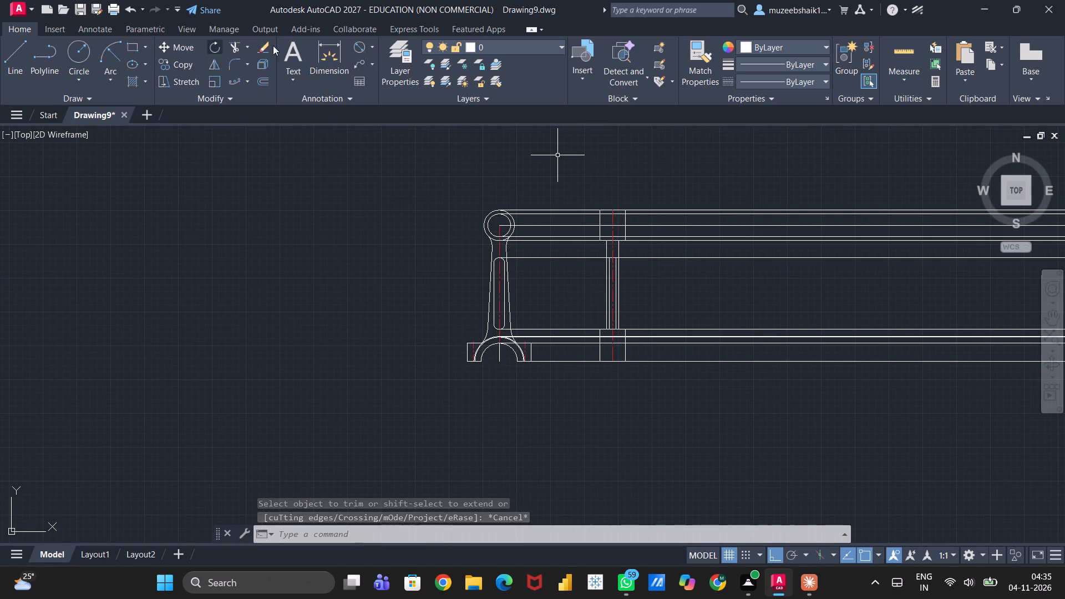
{"action": "left_click", "coordinate": [234, 48]}
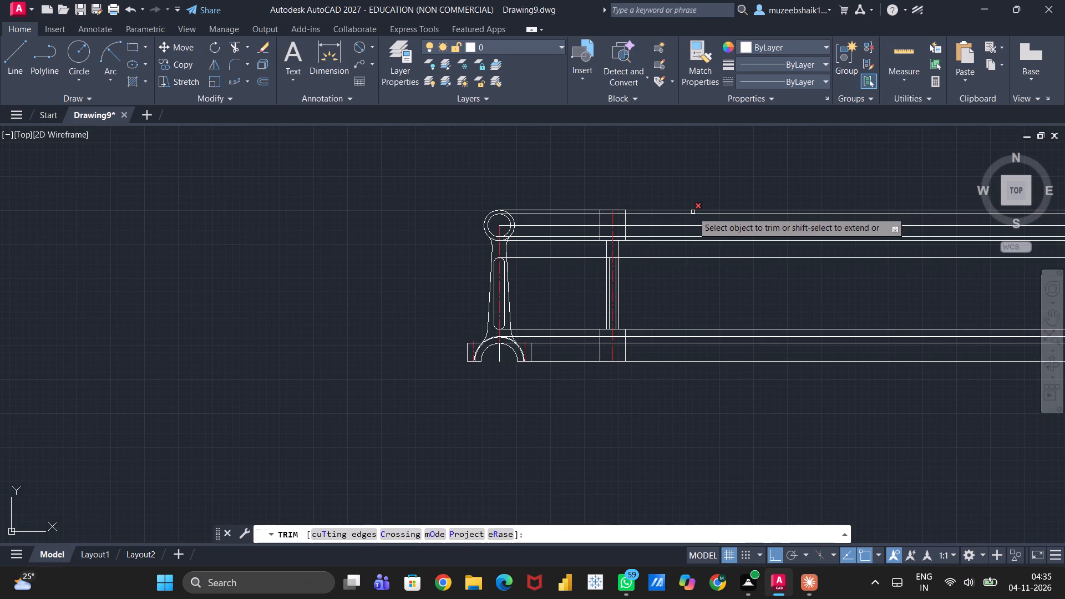
{"action": "left_click_drag", "start_coordinate": [693, 209], "coordinate": [720, 270]}
{"action": "left_click_drag", "start_coordinate": [697, 195], "coordinate": [747, 288]}
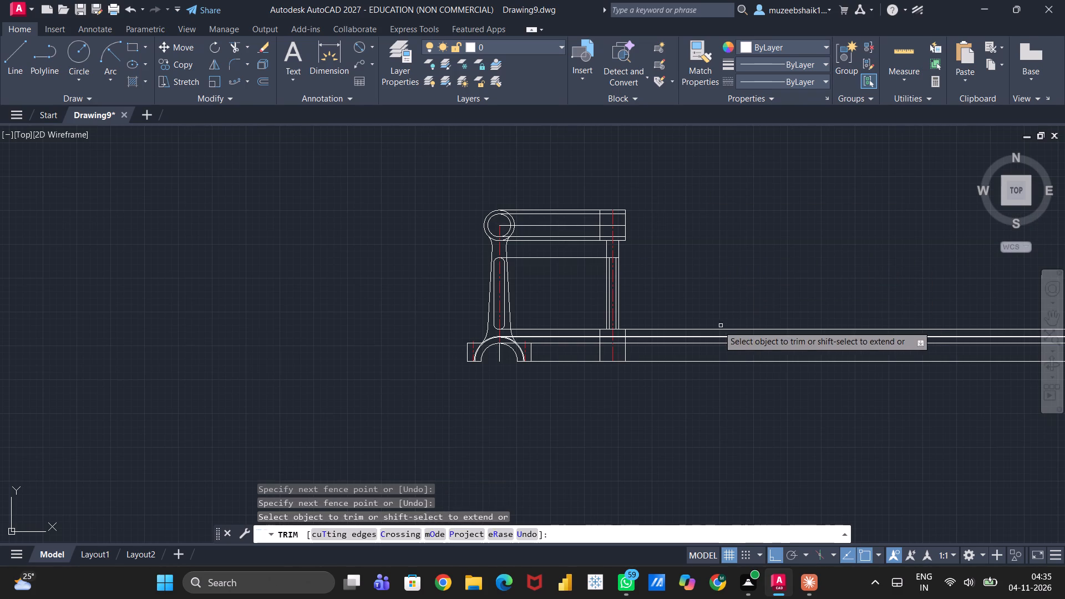
{"action": "left_click_drag", "start_coordinate": [707, 321], "coordinate": [717, 359]}
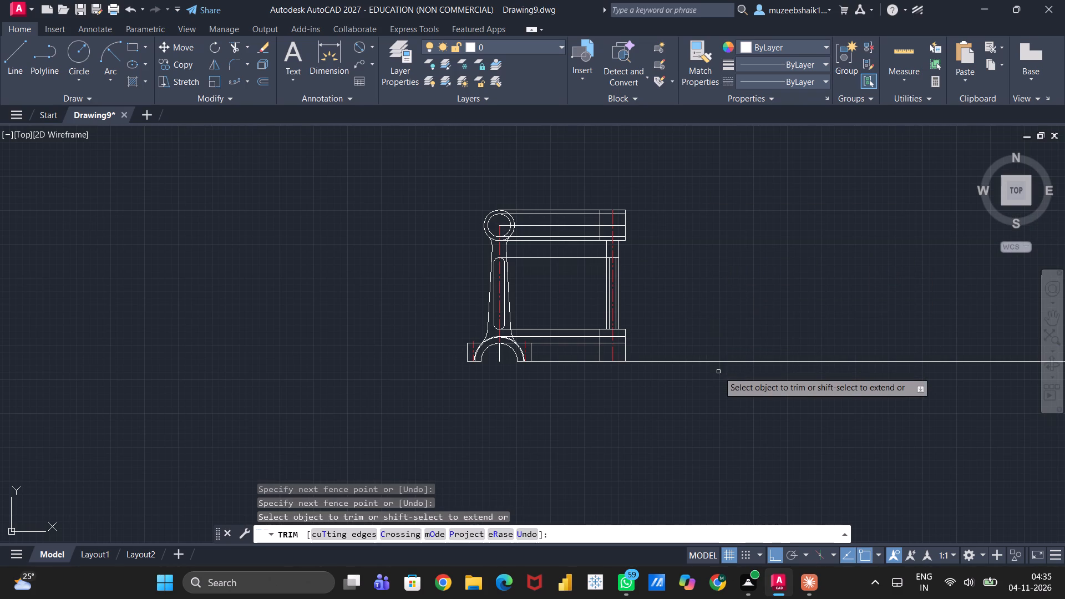
{"action": "left_click", "coordinate": [709, 361]}
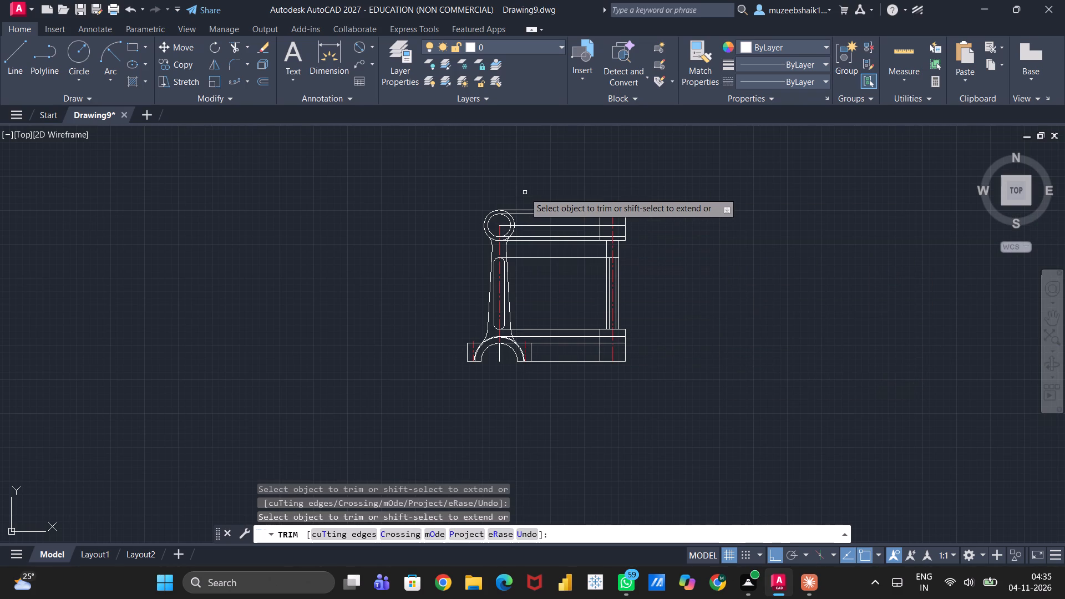
Trim all projection rays in the gap between the front view and the side view.
{"action": "left_click_drag", "start_coordinate": [529, 192], "coordinate": [577, 369]}
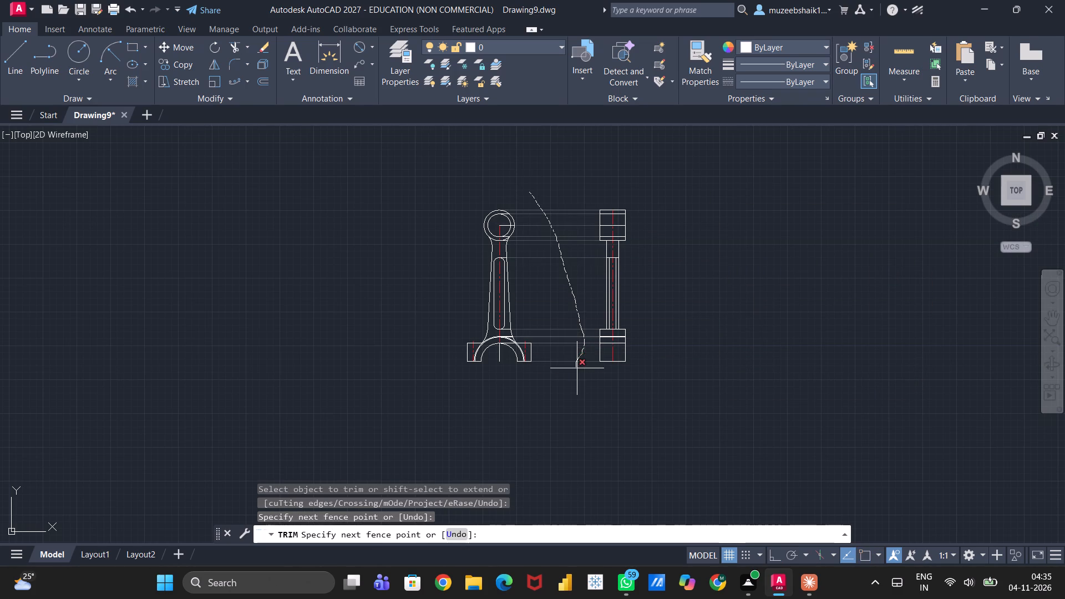
{"action": "left_click_drag", "start_coordinate": [577, 369], "coordinate": [574, 376]}
{"action": "scroll", "coordinate": [567, 313], "scroll_direction": "up", "scroll_amount": 3}
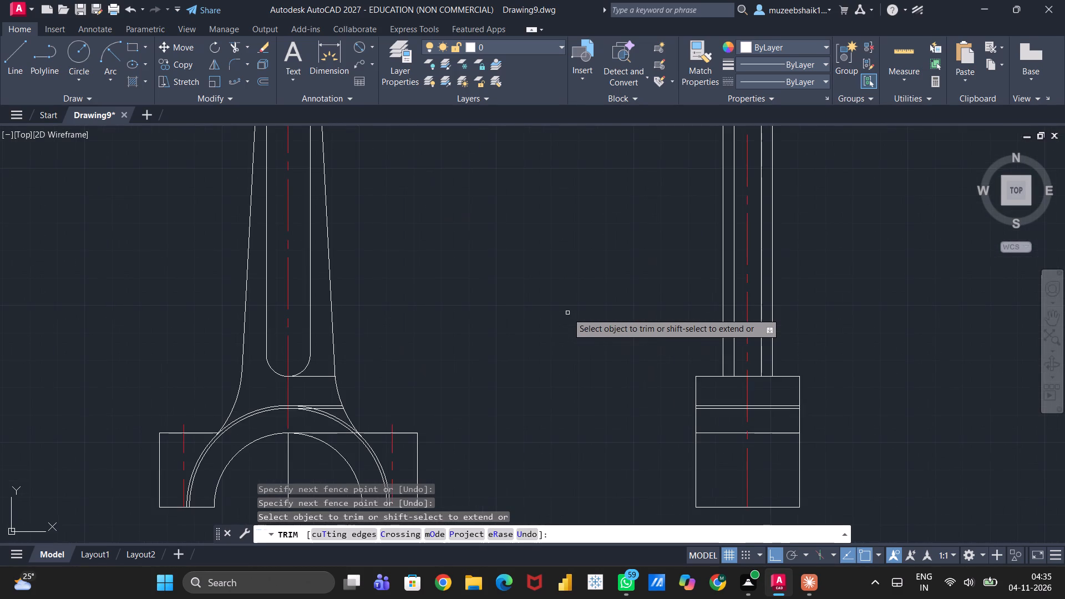
{"action": "scroll", "coordinate": [567, 313], "scroll_direction": "down", "scroll_amount": 1}
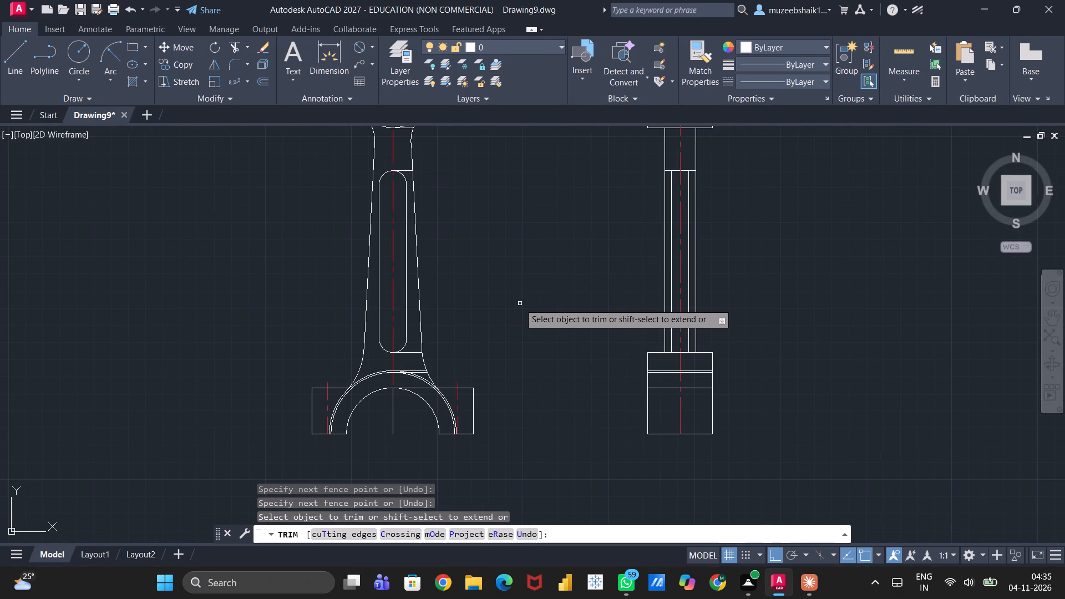
{"action": "key", "text": "Escape"}
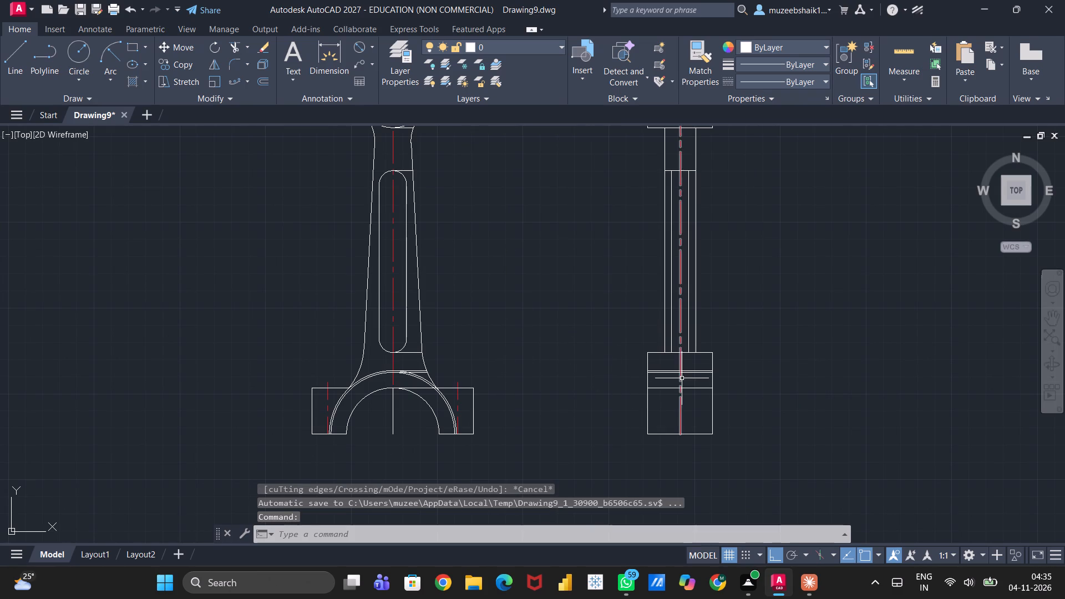
Trim away both halves of the horizontal line through the middle of the side view's small end.
{"action": "scroll", "coordinate": [706, 372], "scroll_direction": "up", "scroll_amount": 1}
{"action": "scroll", "coordinate": [701, 372], "scroll_direction": "down", "scroll_amount": 2}
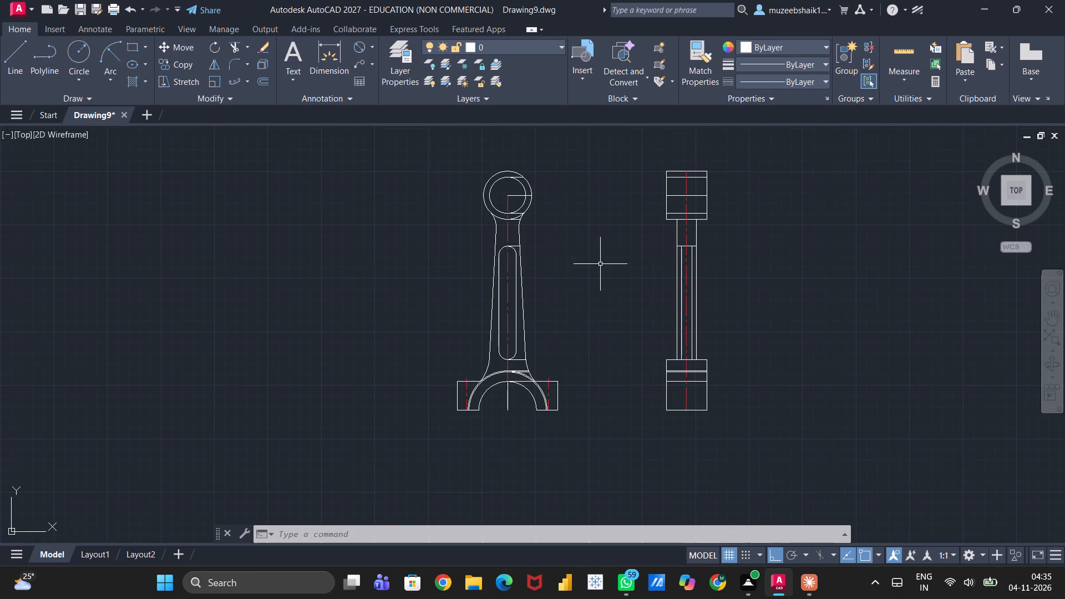
{"action": "type", "text": "tr"}
{"action": "key", "text": "Return"}
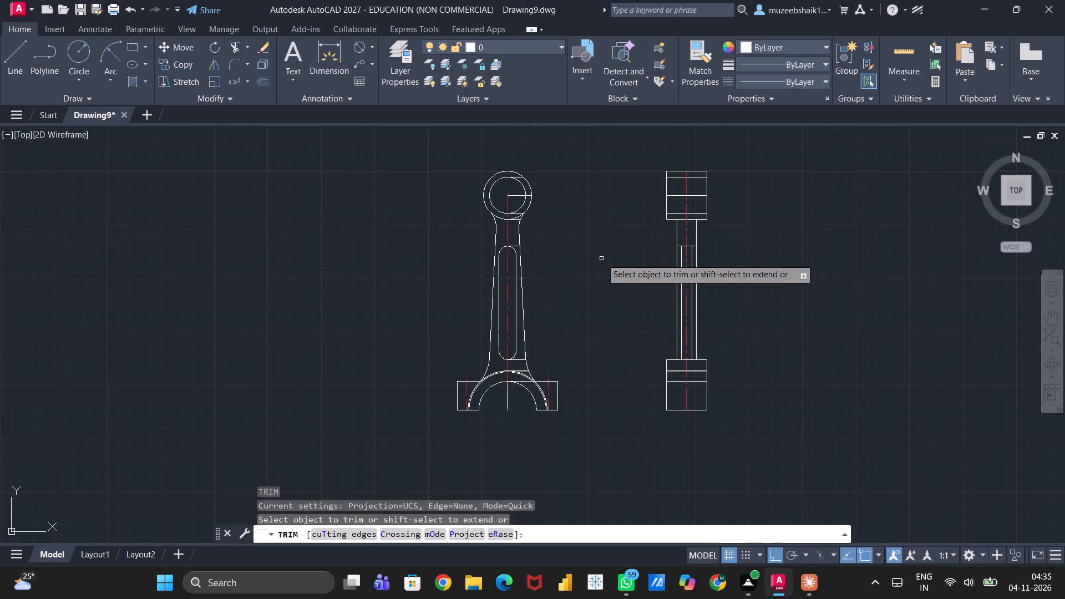
{"action": "scroll", "coordinate": [666, 215], "scroll_direction": "up", "scroll_amount": 1}
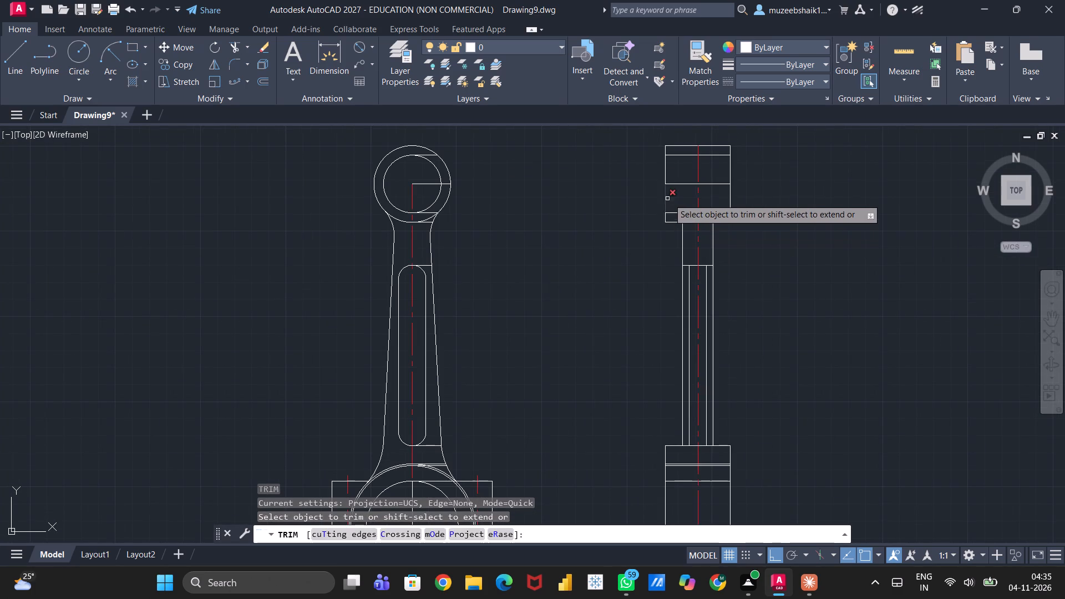
{"action": "left_click", "coordinate": [681, 184]}
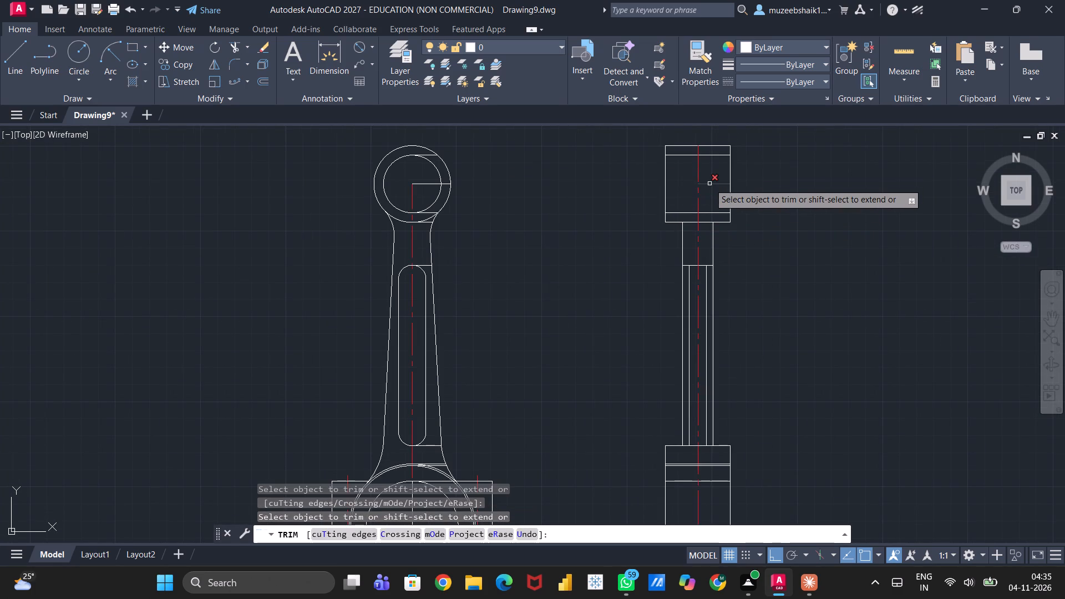
{"action": "left_click", "coordinate": [709, 184]}
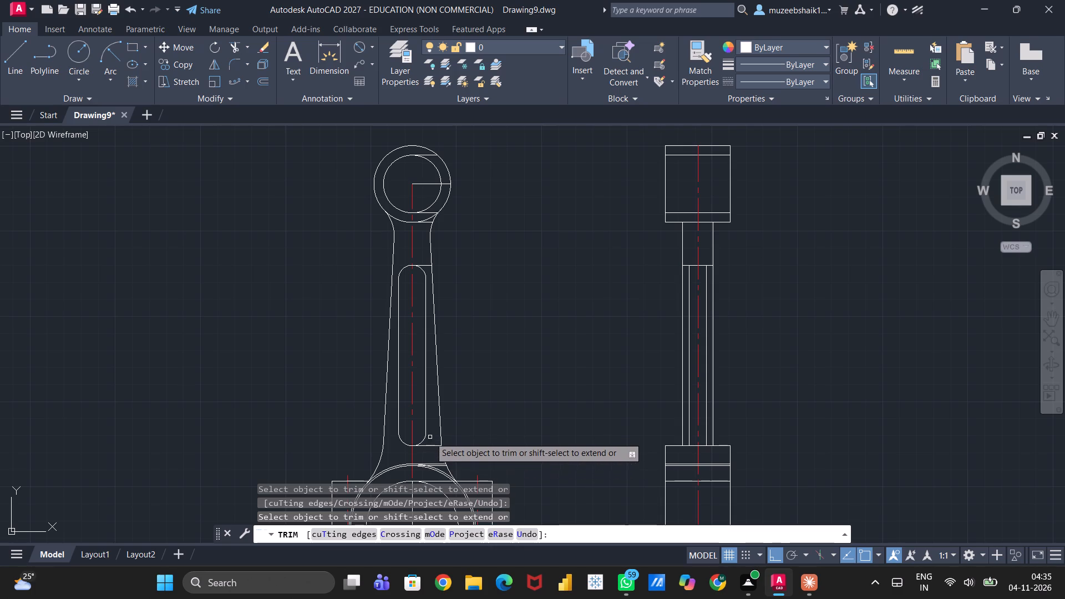
Trim the leftover ray segments beside the bottom and top of the slot in the front view.
{"action": "left_click", "coordinate": [431, 444]}
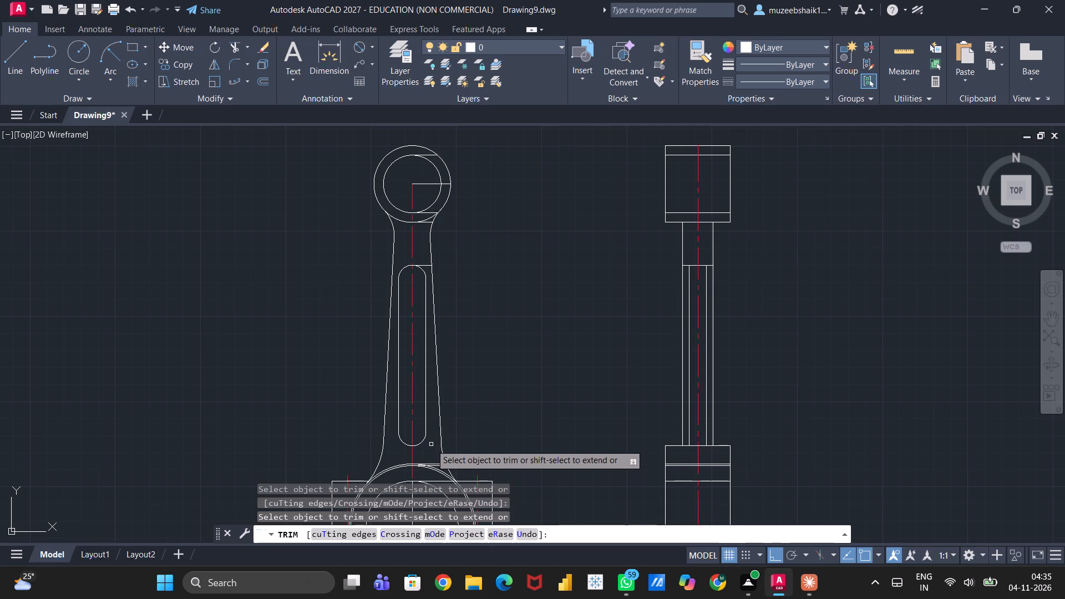
{"action": "scroll", "coordinate": [452, 268], "scroll_direction": "up", "scroll_amount": 2}
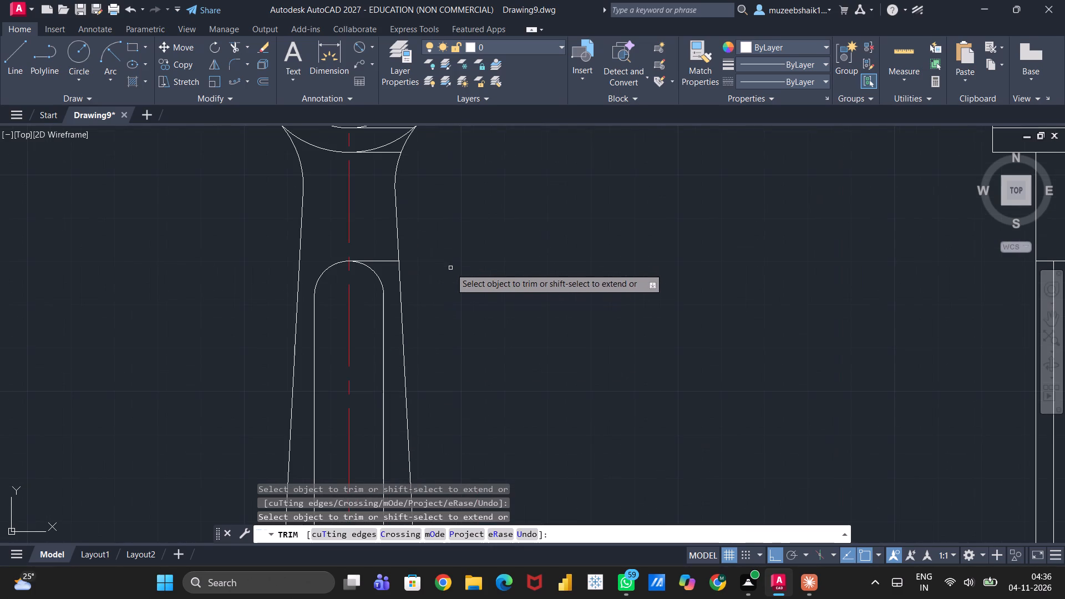
{"action": "left_click", "coordinate": [381, 261]}
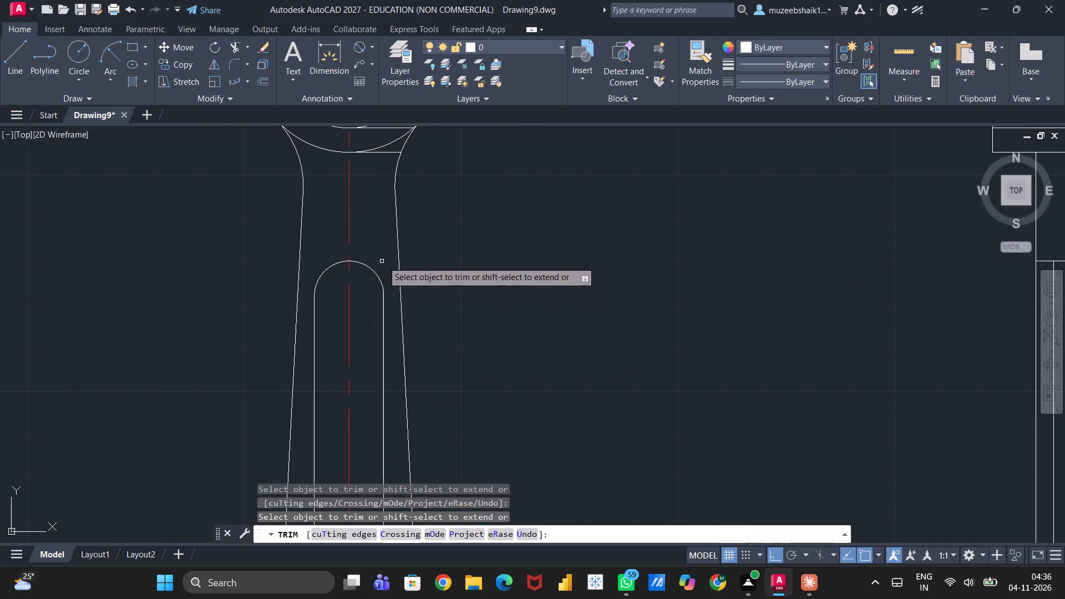
Trim the leftover horizontal ray segments inside and beneath the rings of the small end in the front view.
{"action": "scroll", "coordinate": [385, 263], "scroll_direction": "down", "scroll_amount": 2}
{"action": "scroll", "coordinate": [394, 201], "scroll_direction": "up", "scroll_amount": 2}
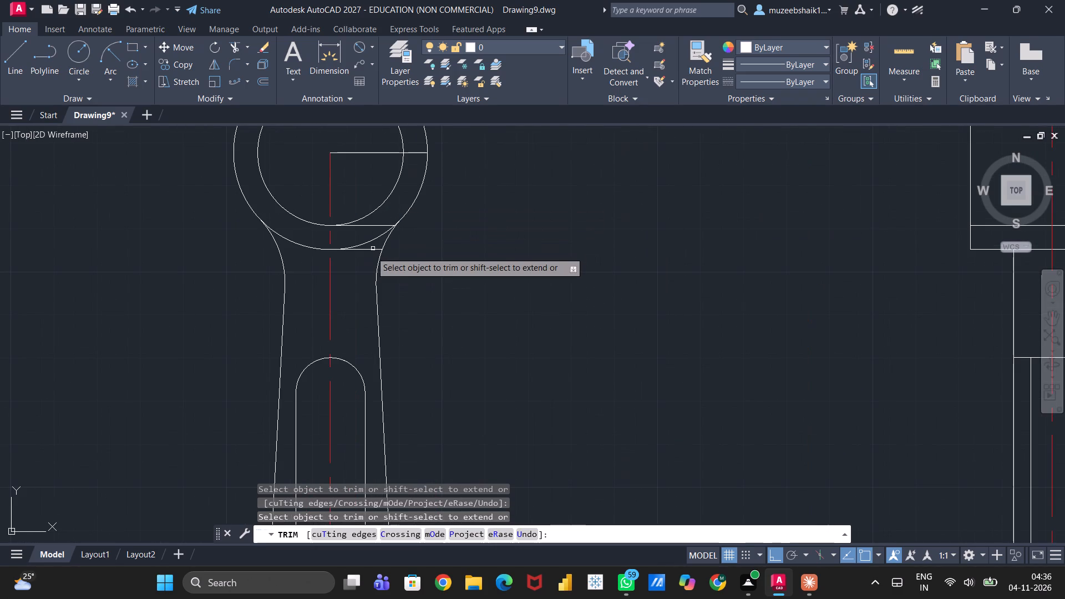
{"action": "left_click", "coordinate": [368, 250]}
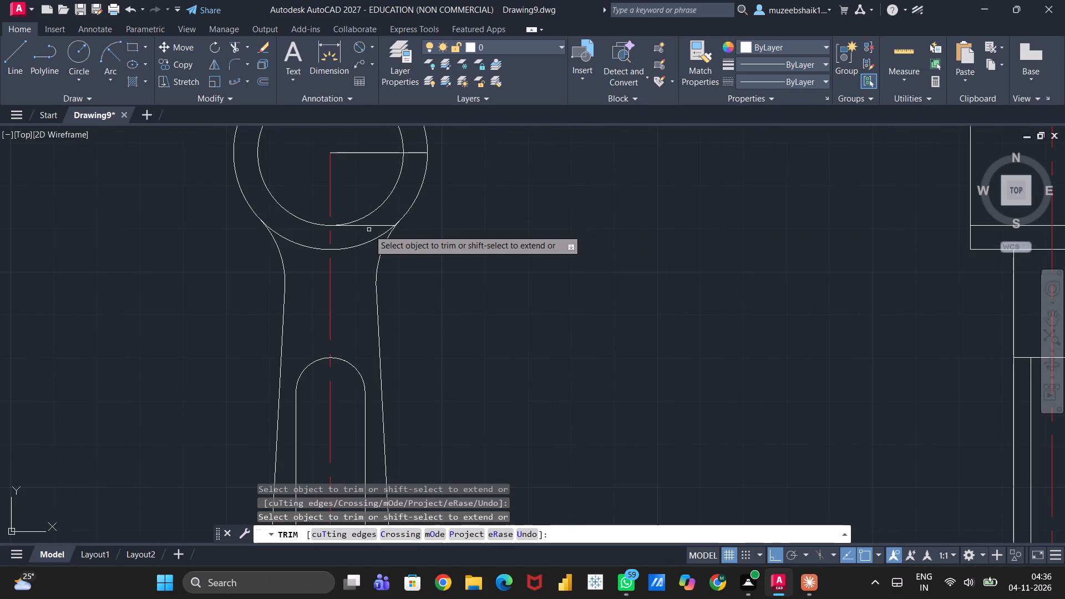
{"action": "left_click", "coordinate": [368, 228]}
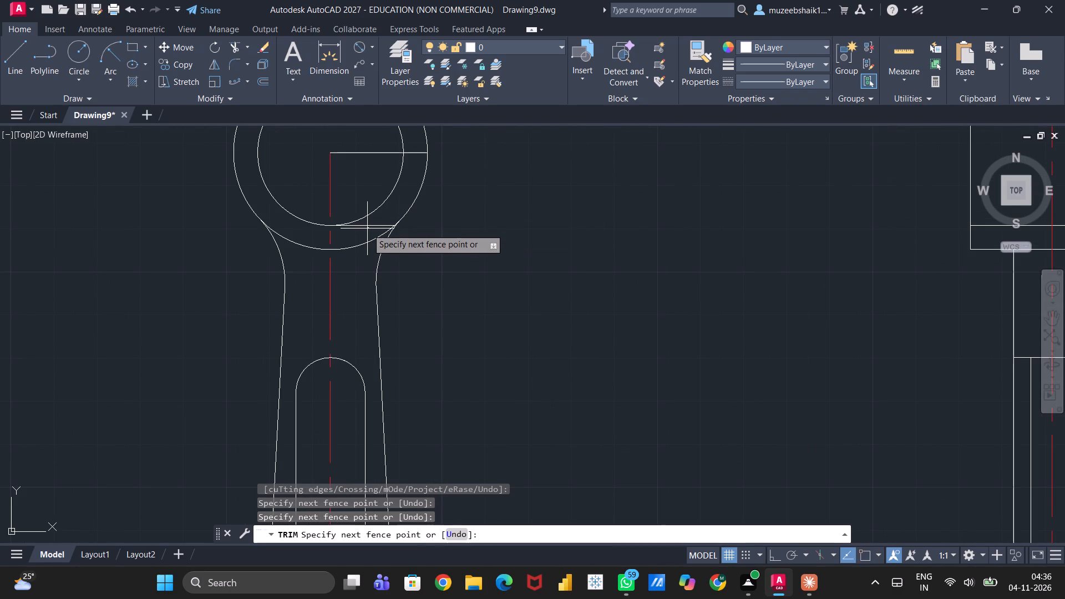
{"action": "left_click", "coordinate": [366, 225]}
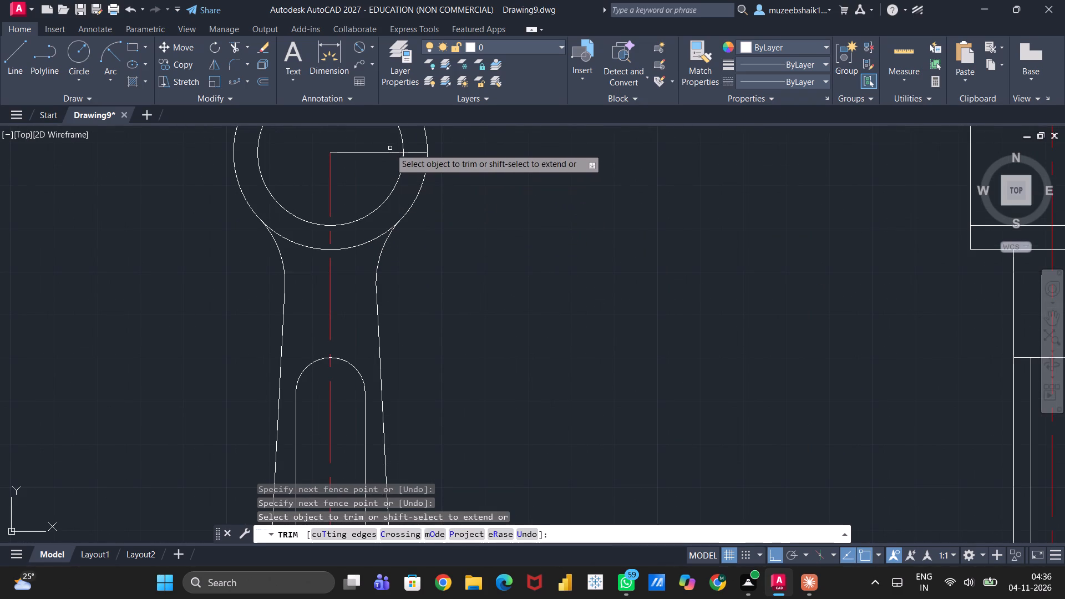
{"action": "left_click", "coordinate": [385, 154]}
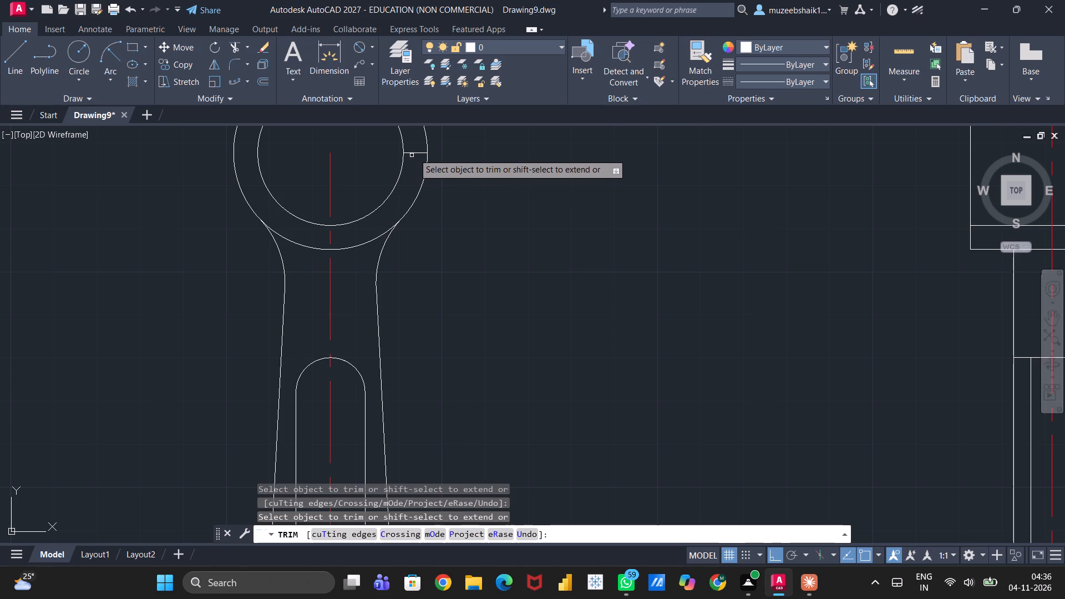
{"action": "left_click", "coordinate": [415, 153]}
{"action": "scroll", "coordinate": [428, 321], "scroll_direction": "down", "scroll_amount": 2}
{"action": "scroll", "coordinate": [404, 231], "scroll_direction": "up", "scroll_amount": 2}
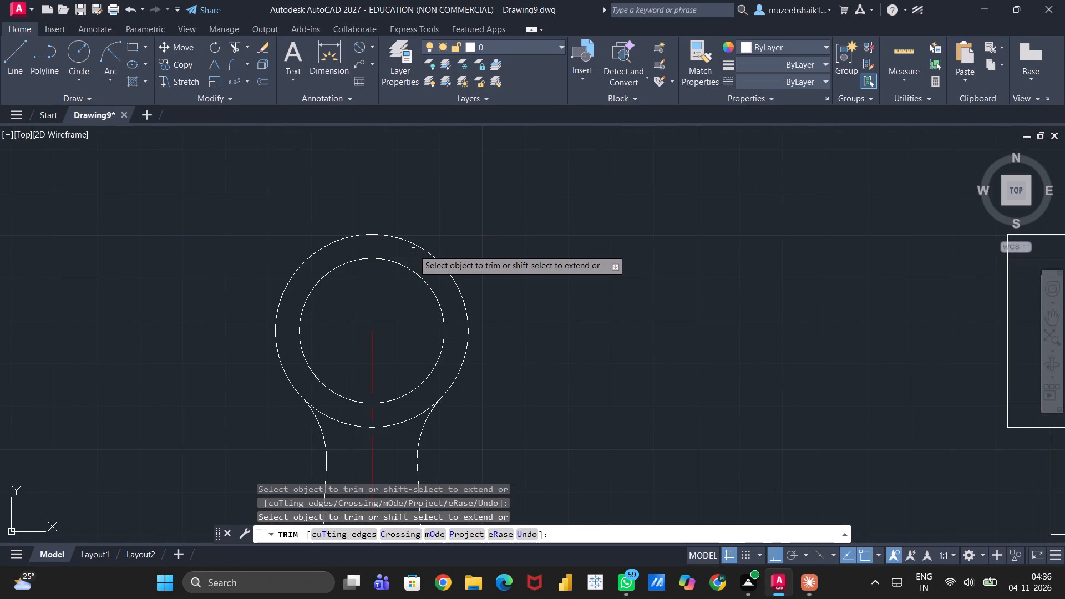
{"action": "left_click", "coordinate": [416, 259]}
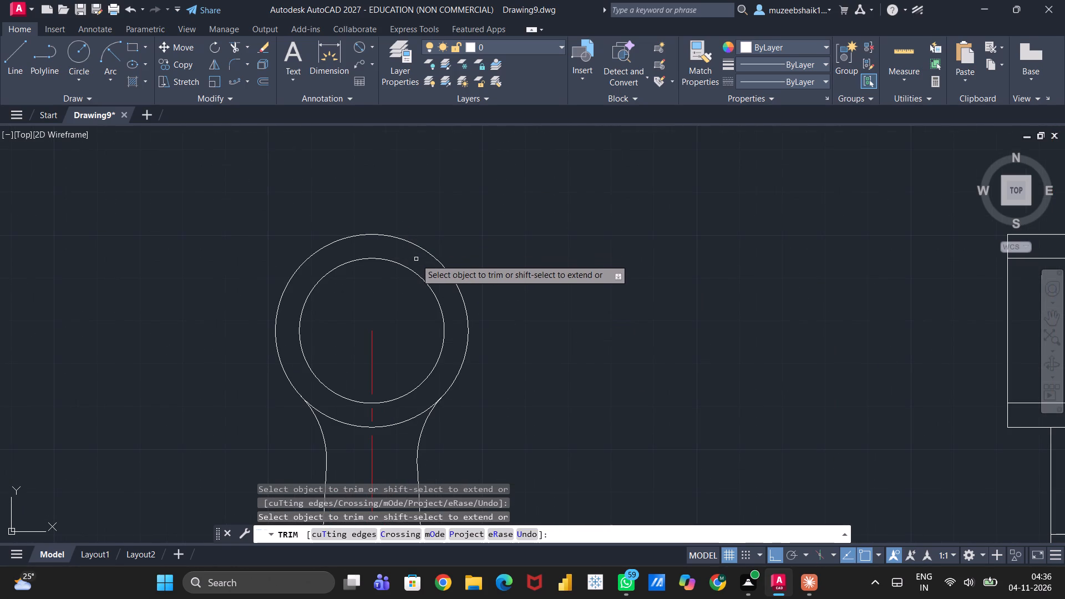
Trim the two leftover horizontal ray segments at the crown of the big end's double arc in the front view.
{"action": "scroll", "coordinate": [543, 366], "scroll_direction": "down", "scroll_amount": 2}
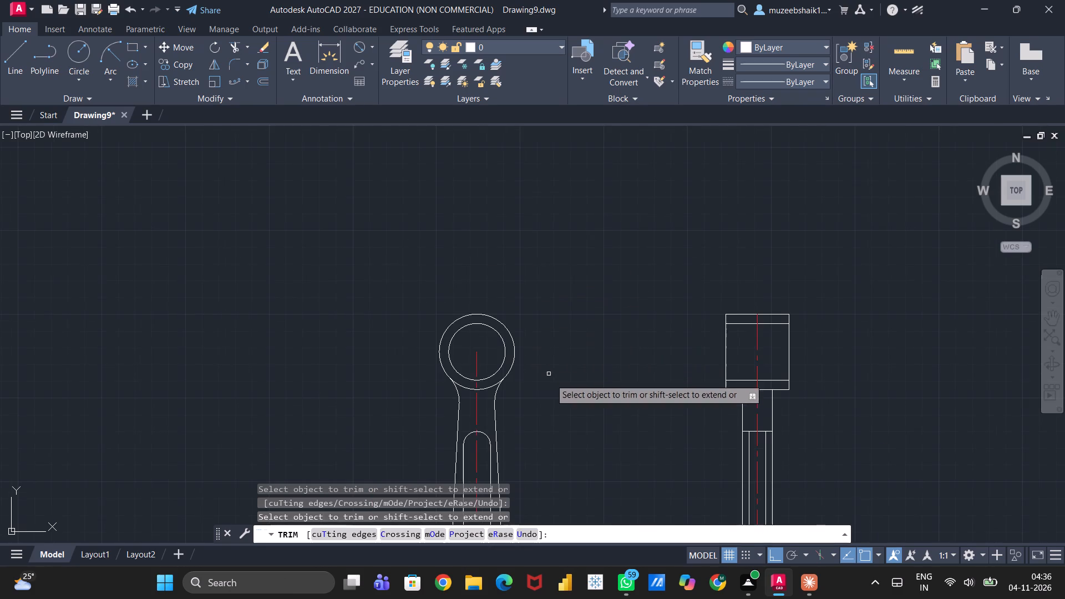
{"action": "scroll", "coordinate": [767, 492], "scroll_direction": "up", "scroll_amount": 1}
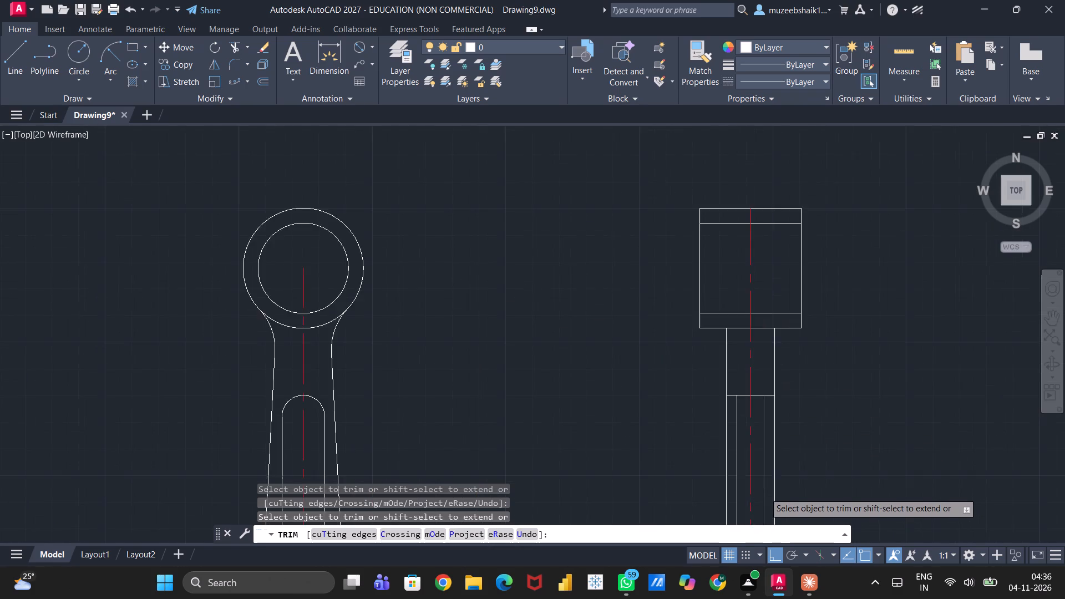
{"action": "scroll", "coordinate": [764, 493], "scroll_direction": "up", "scroll_amount": 2}
{"action": "scroll", "coordinate": [752, 453], "scroll_direction": "down", "scroll_amount": 2}
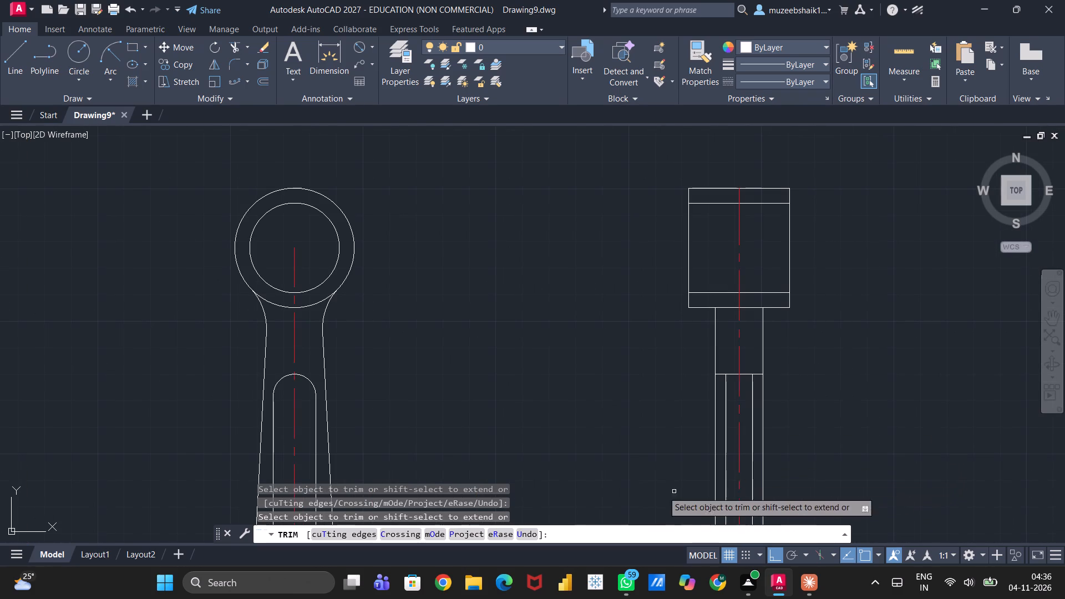
{"action": "middle_click_drag", "start_coordinate": [577, 463], "coordinate": [835, 171]}
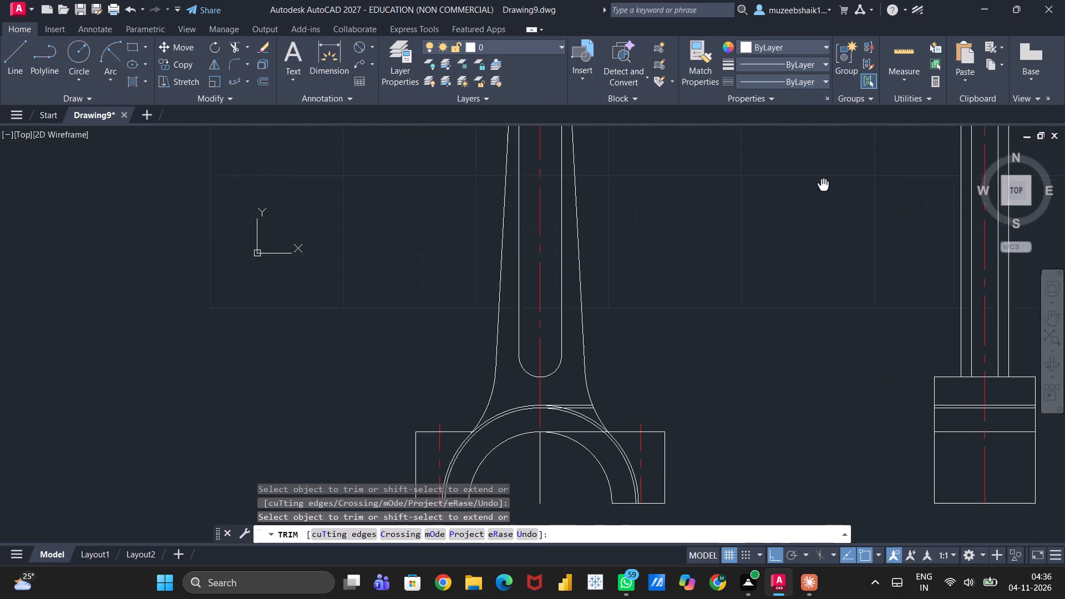
{"action": "middle_click_drag", "start_coordinate": [835, 171], "coordinate": [866, 140]}
{"action": "scroll", "coordinate": [606, 359], "scroll_direction": "up", "scroll_amount": 5}
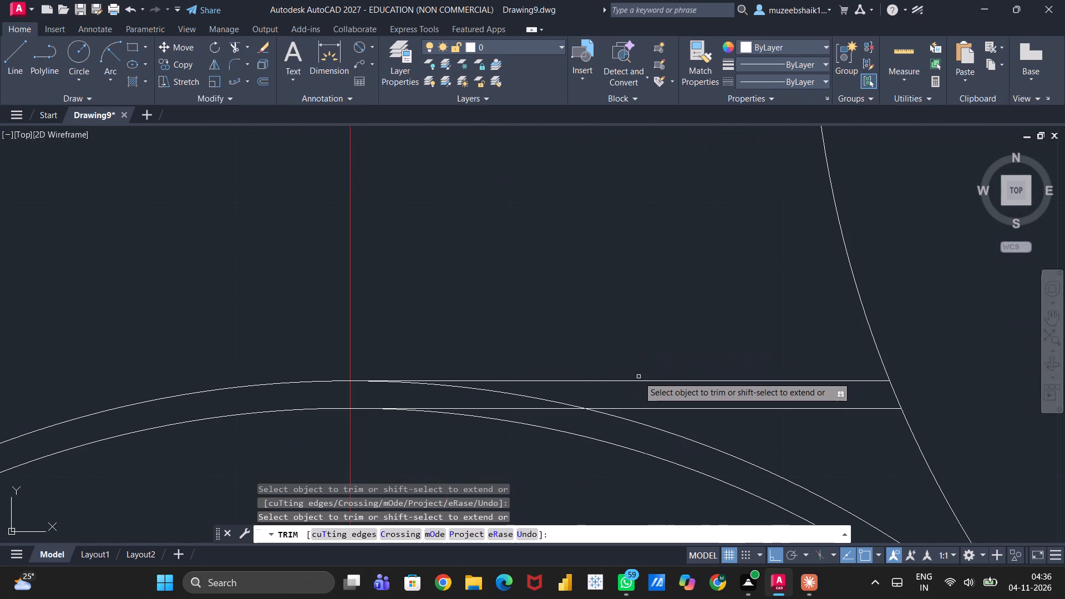
{"action": "left_click_drag", "start_coordinate": [627, 385], "coordinate": [631, 373]}
{"action": "left_click_drag", "start_coordinate": [667, 390], "coordinate": [705, 412]}
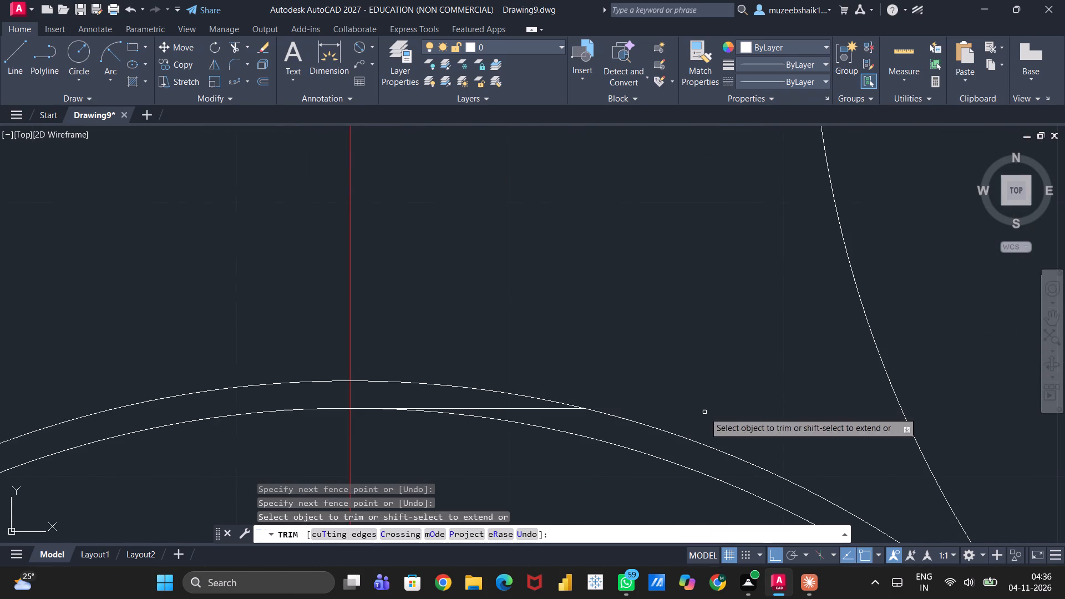
{"action": "left_click", "coordinate": [504, 408]}
Trim the top edge of the side view's big end between the shank's two inner vertical lines.
{"action": "scroll", "coordinate": [537, 398], "scroll_direction": "down", "scroll_amount": 3}
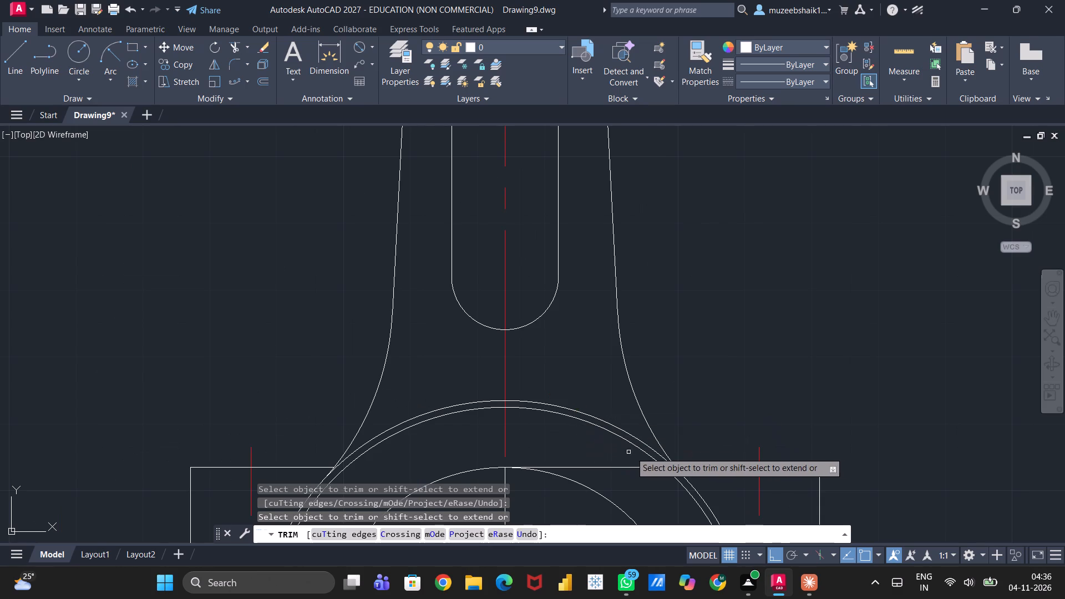
{"action": "scroll", "coordinate": [729, 473], "scroll_direction": "down", "scroll_amount": 3}
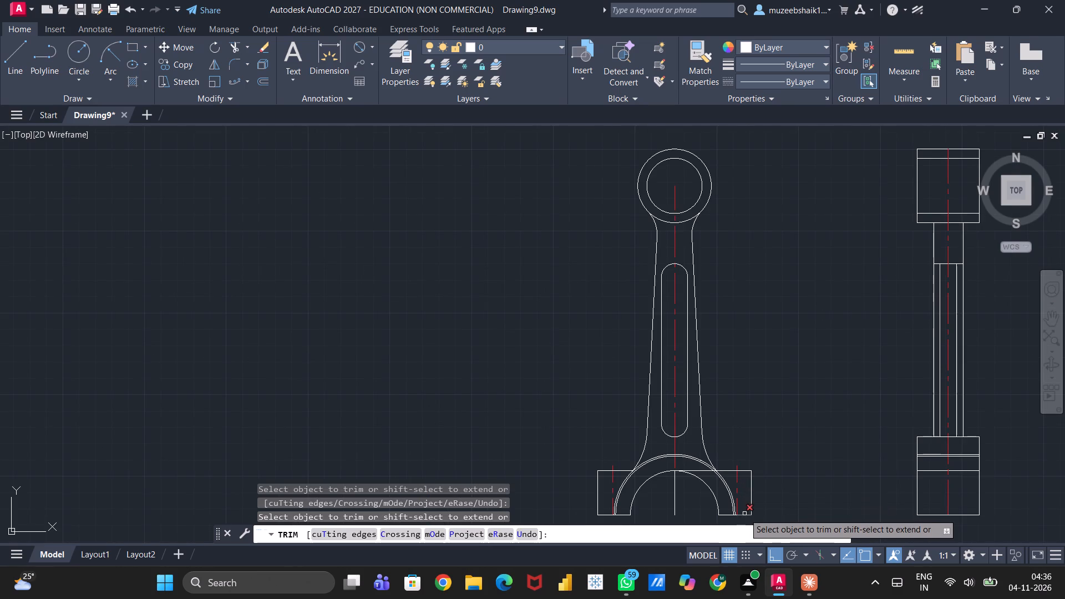
{"action": "middle_click_drag", "start_coordinate": [831, 397], "coordinate": [820, 397]}
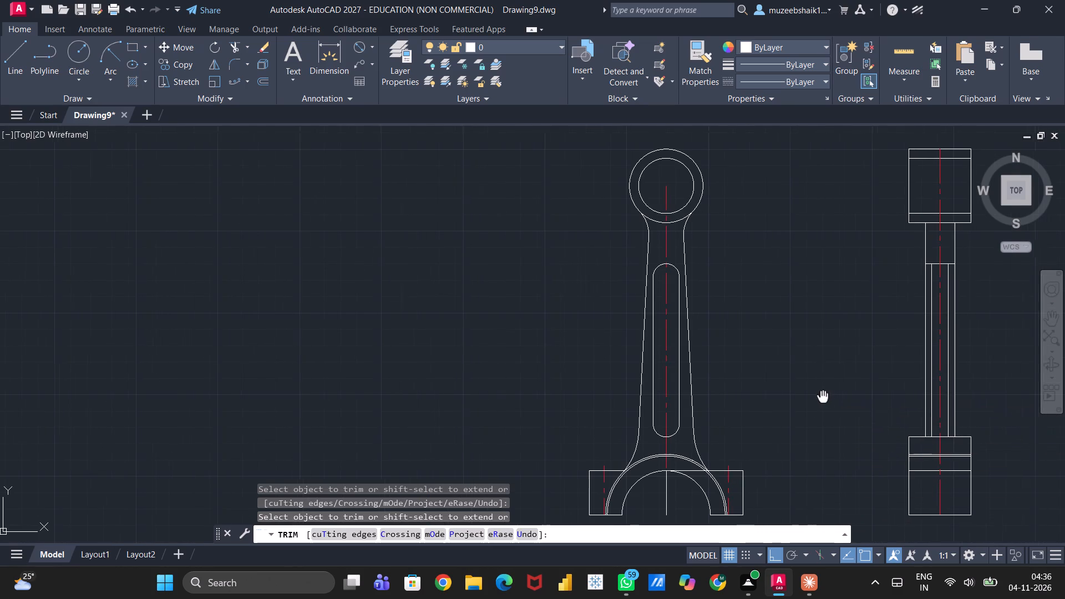
{"action": "middle_click_drag", "start_coordinate": [820, 397], "coordinate": [571, 334]}
{"action": "scroll", "coordinate": [571, 334], "scroll_direction": "up", "scroll_amount": 1}
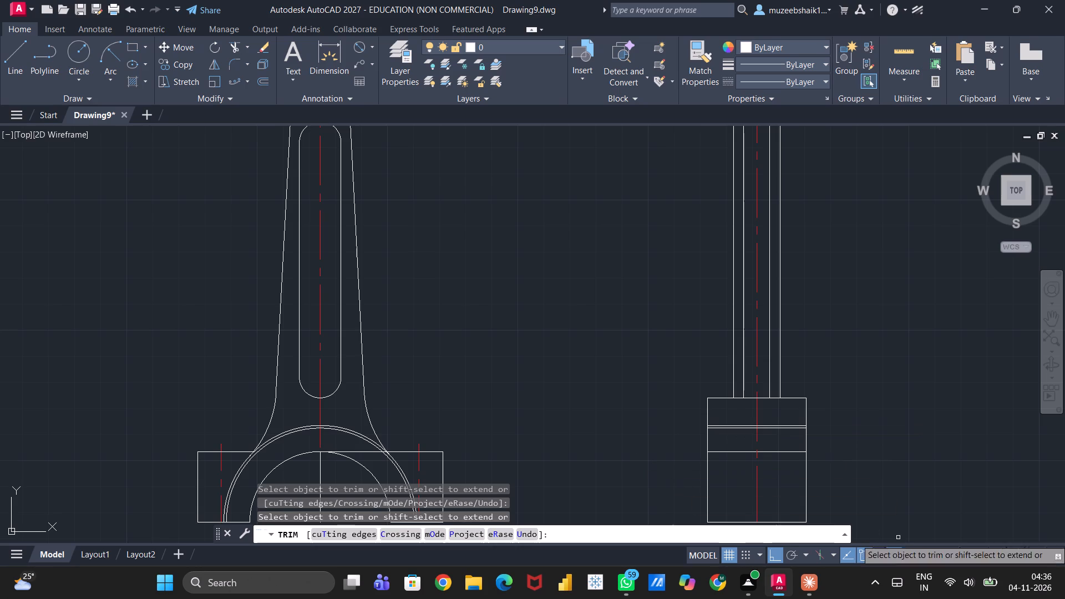
{"action": "scroll", "coordinate": [749, 409], "scroll_direction": "up", "scroll_amount": 1}
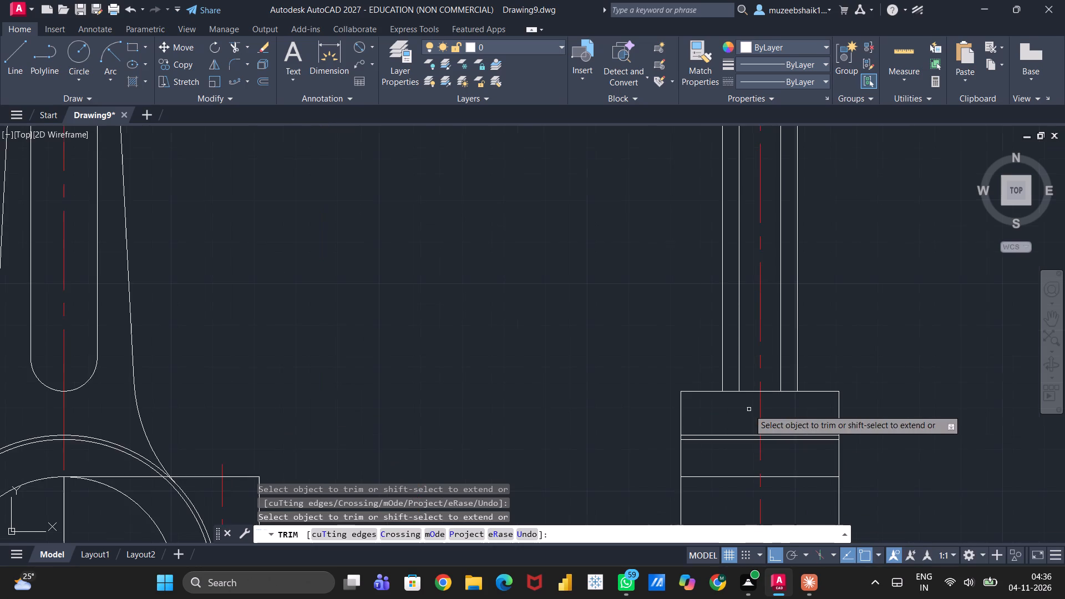
{"action": "scroll", "coordinate": [749, 409], "scroll_direction": "down", "scroll_amount": 2}
{"action": "scroll", "coordinate": [749, 409], "scroll_direction": "up", "scroll_amount": 2}
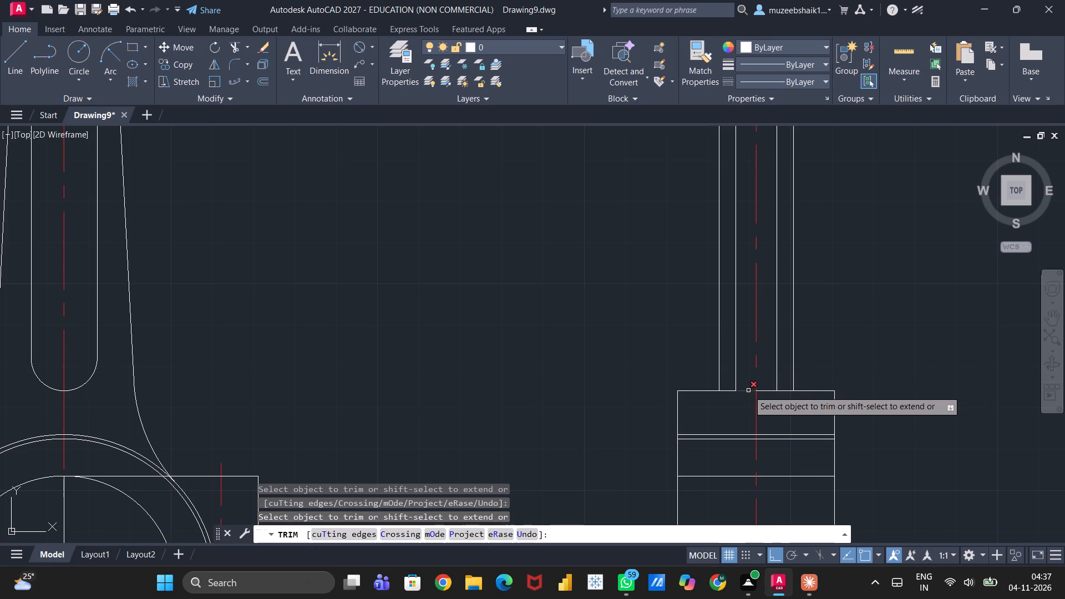
{"action": "left_click", "coordinate": [748, 390]}
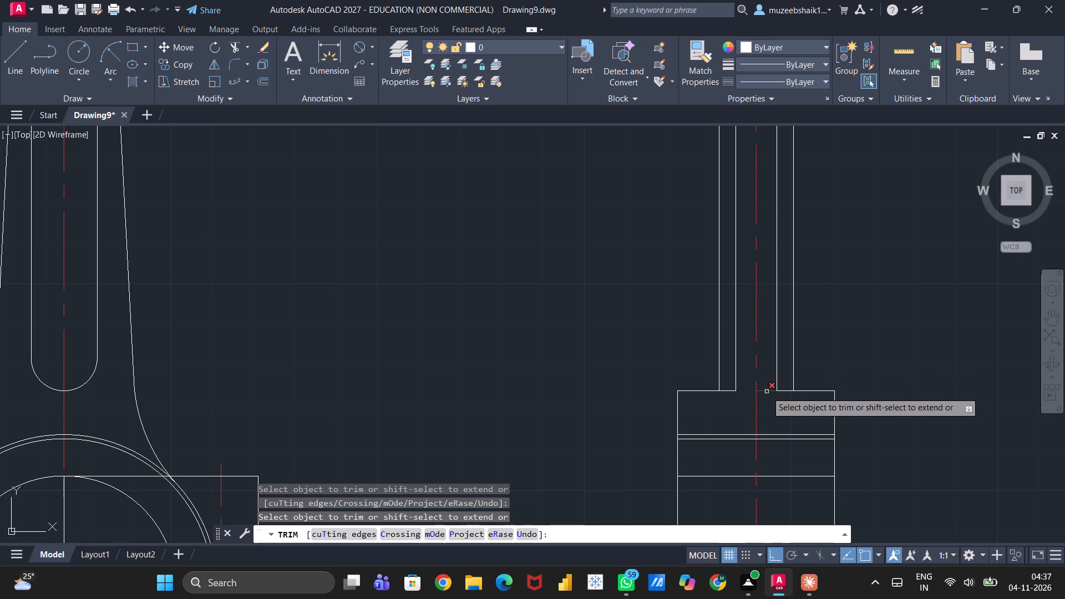
{"action": "left_click", "coordinate": [767, 392]}
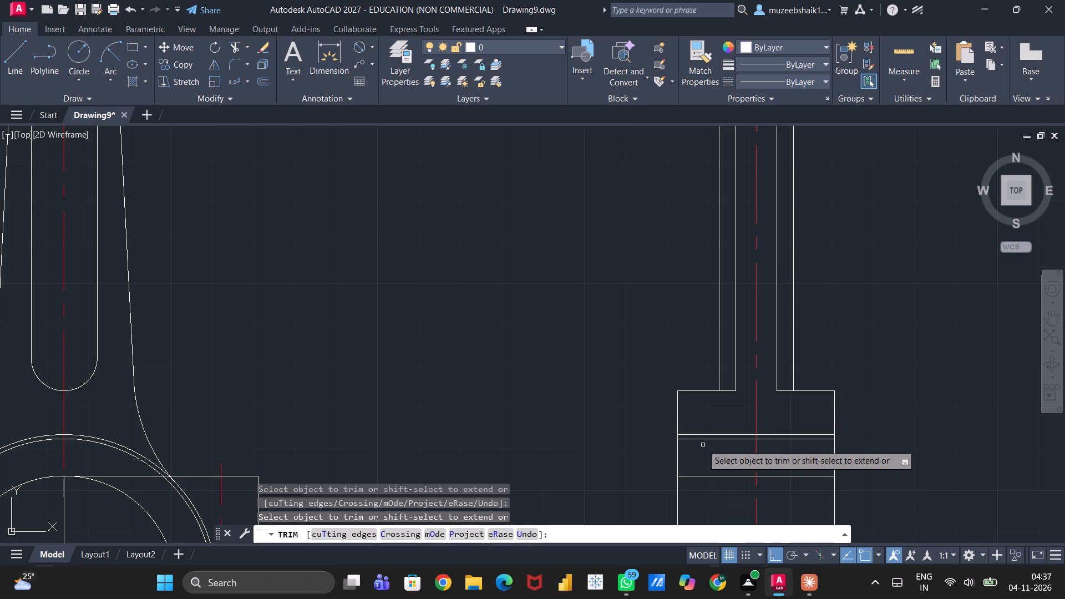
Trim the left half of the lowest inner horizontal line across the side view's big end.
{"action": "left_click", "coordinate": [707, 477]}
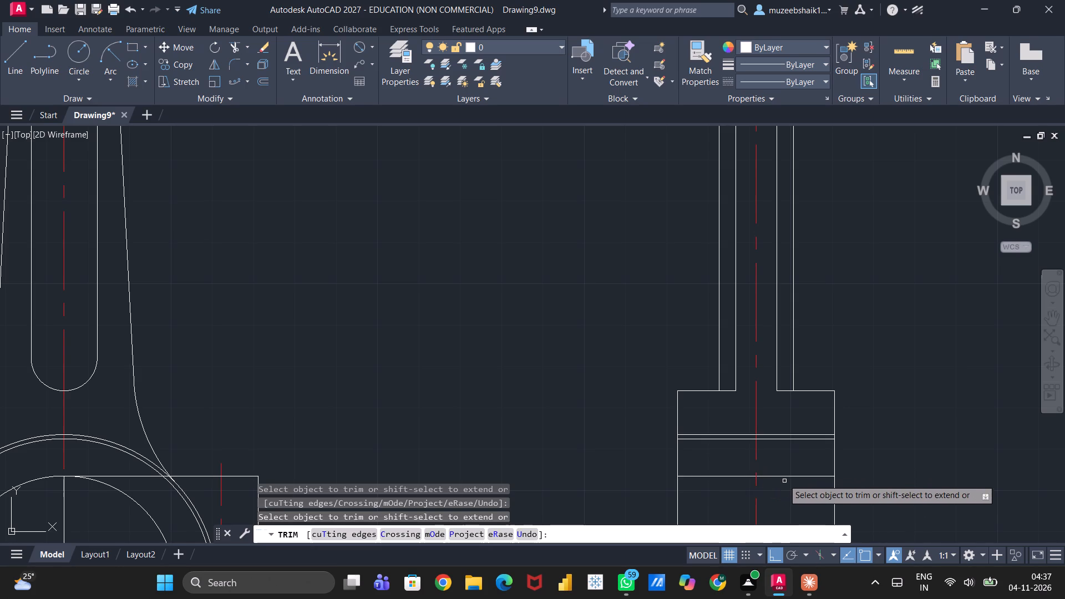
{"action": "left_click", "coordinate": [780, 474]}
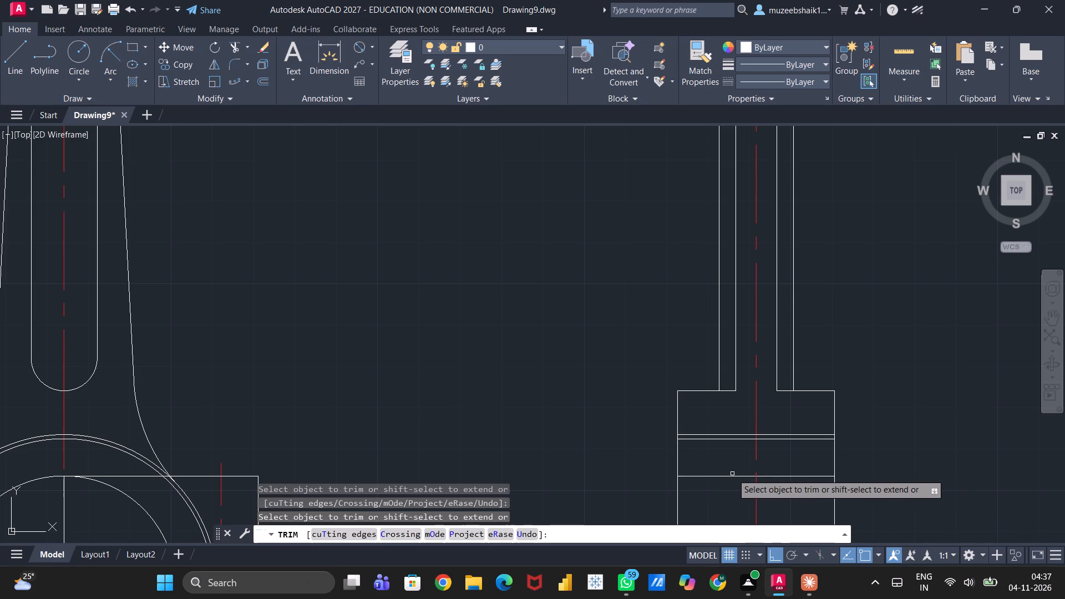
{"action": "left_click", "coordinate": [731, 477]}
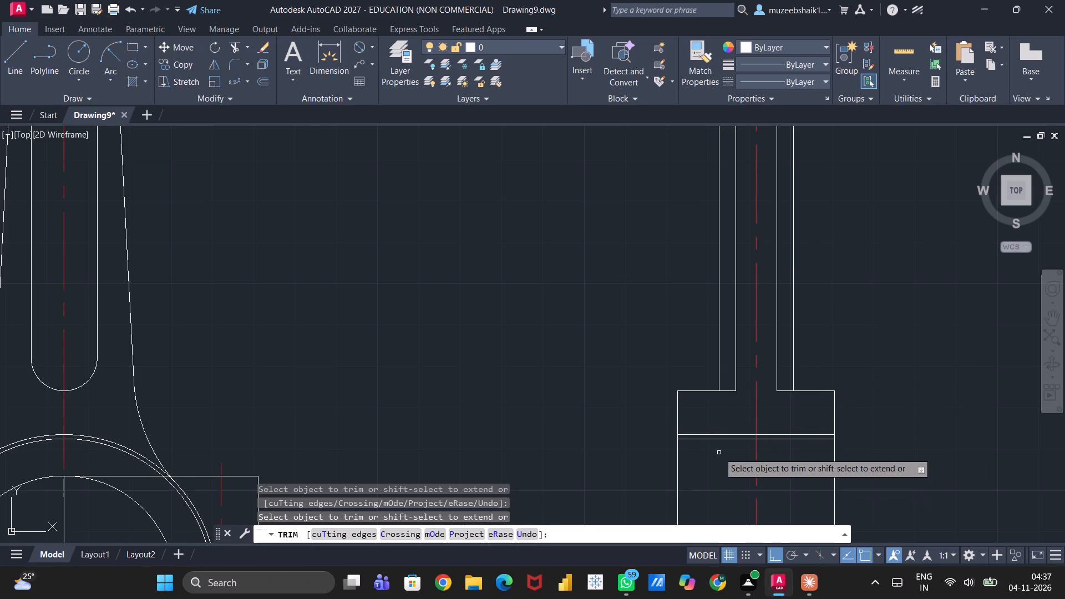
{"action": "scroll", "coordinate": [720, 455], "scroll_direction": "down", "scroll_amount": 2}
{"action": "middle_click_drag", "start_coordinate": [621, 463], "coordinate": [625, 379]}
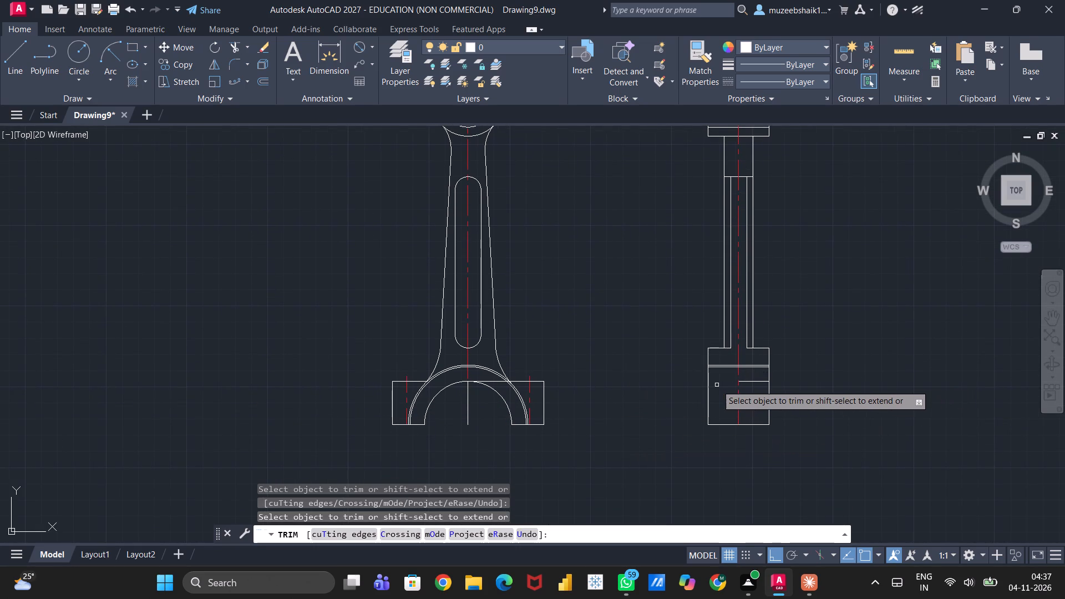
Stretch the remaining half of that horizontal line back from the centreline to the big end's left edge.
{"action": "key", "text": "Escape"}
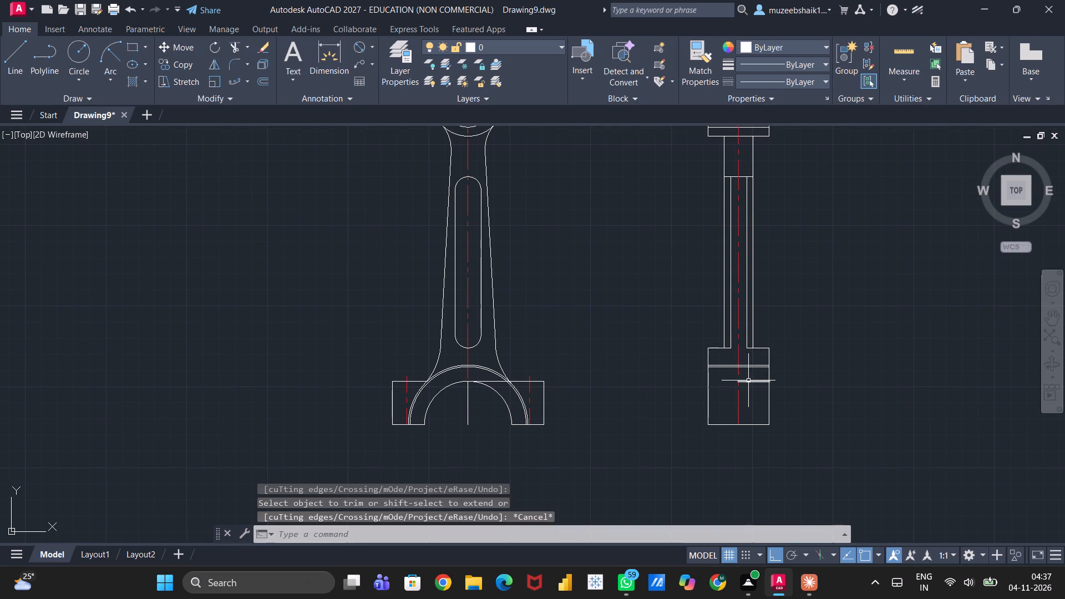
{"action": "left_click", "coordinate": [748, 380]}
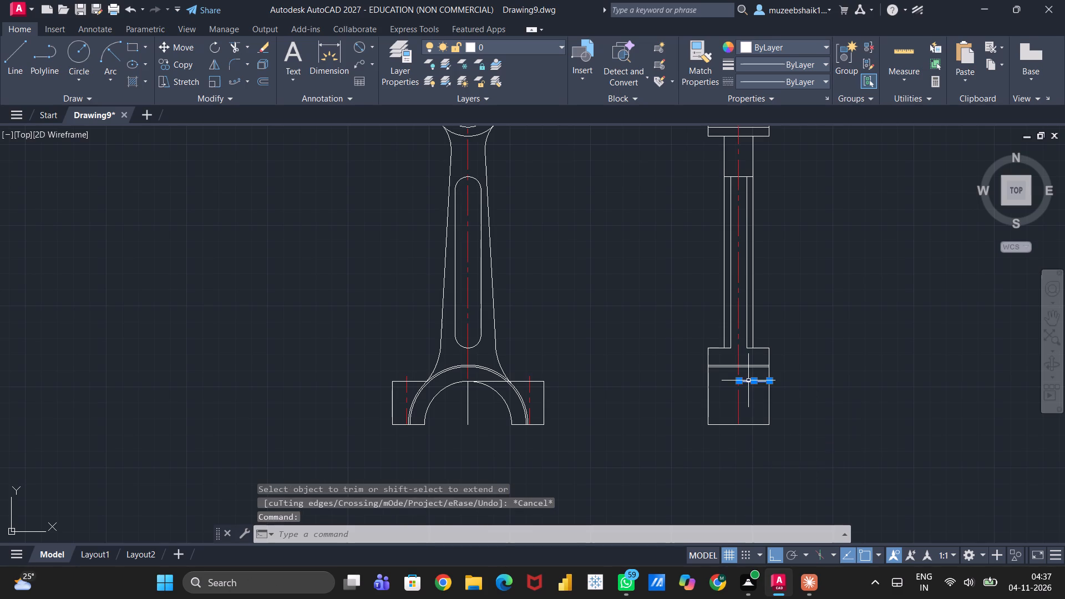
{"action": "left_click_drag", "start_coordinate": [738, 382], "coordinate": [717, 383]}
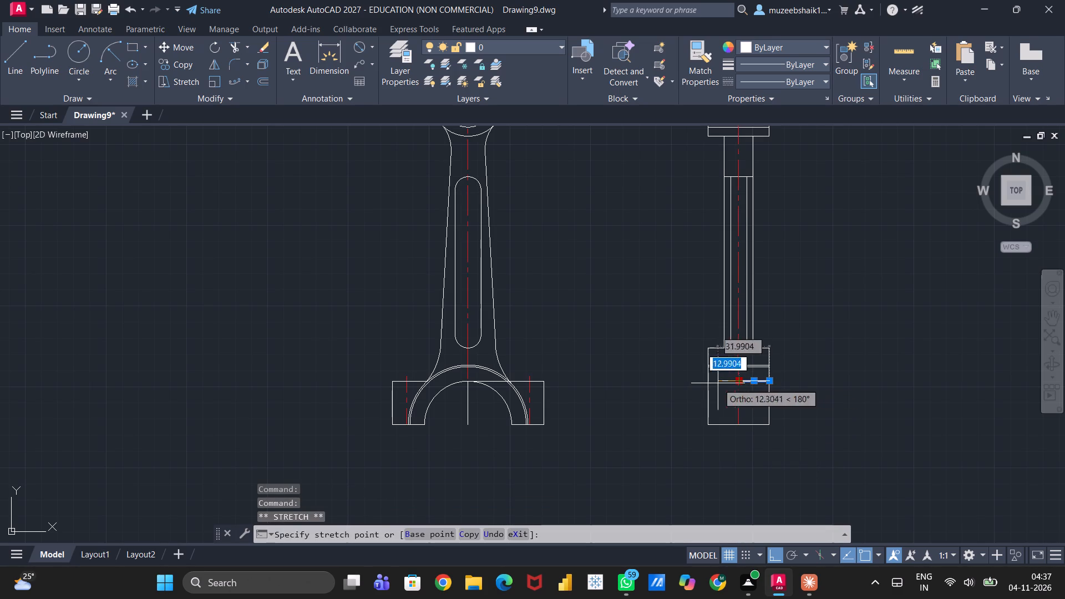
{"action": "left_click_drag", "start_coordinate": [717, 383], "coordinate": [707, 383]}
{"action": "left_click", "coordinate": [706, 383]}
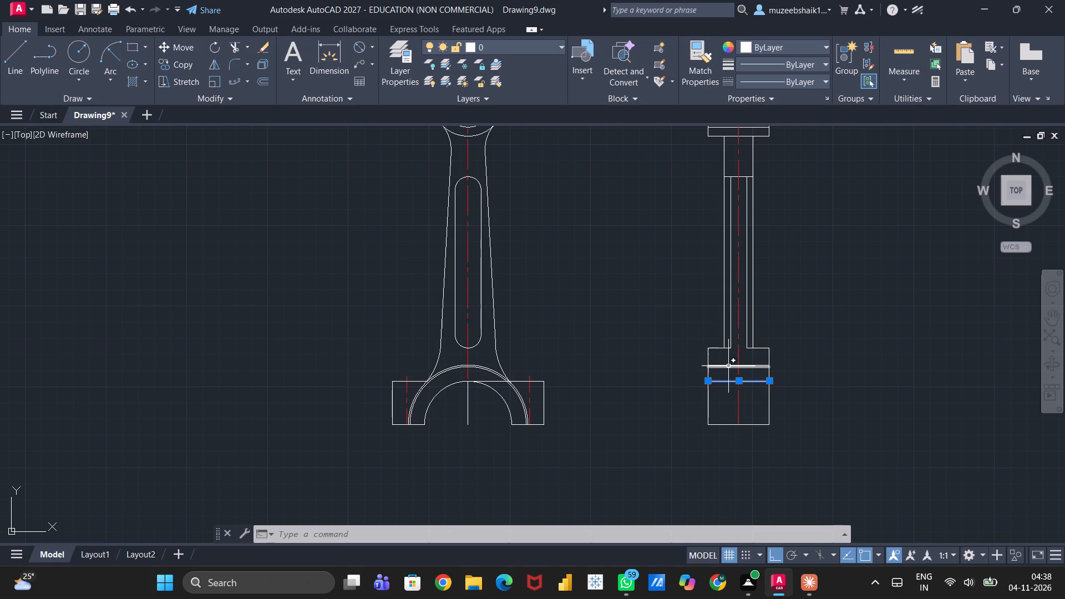
Stretch the shank's left outer line in the side view down to the upper of the big end's two close horizontal lines.
{"action": "left_click", "coordinate": [724, 322]}
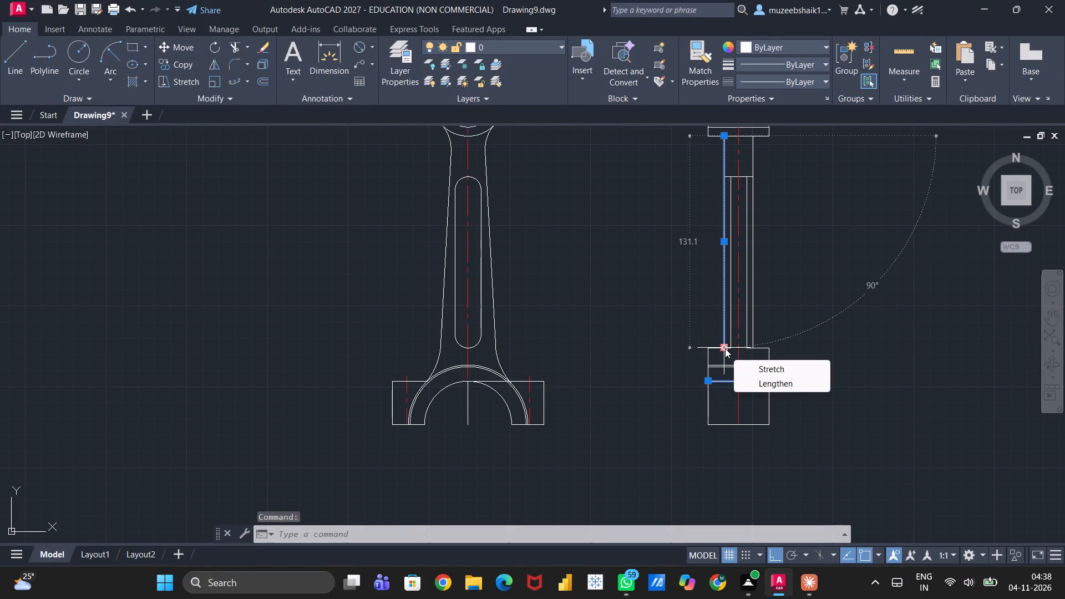
{"action": "left_click_drag", "start_coordinate": [725, 348], "coordinate": [724, 347]}
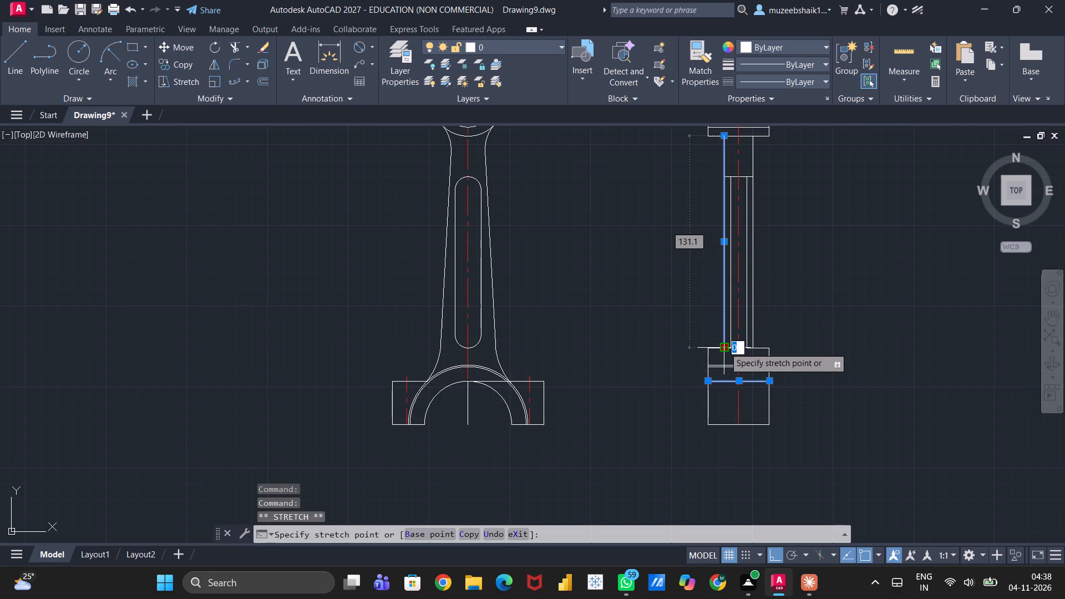
{"action": "left_click_drag", "start_coordinate": [724, 347], "coordinate": [728, 363]}
{"action": "left_click", "coordinate": [728, 363]}
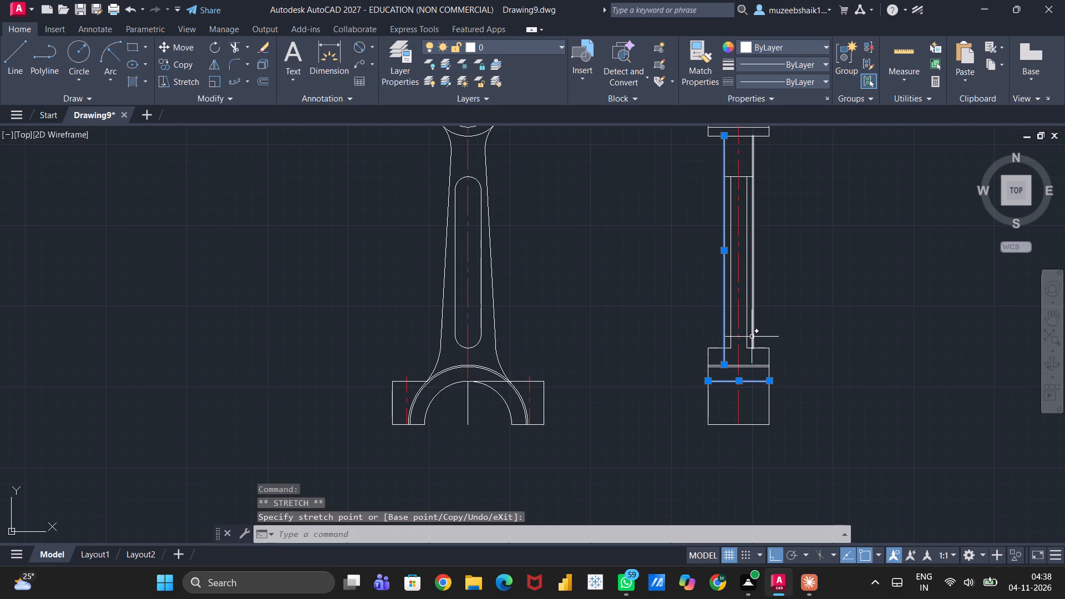
{"action": "key", "text": "Escape"}
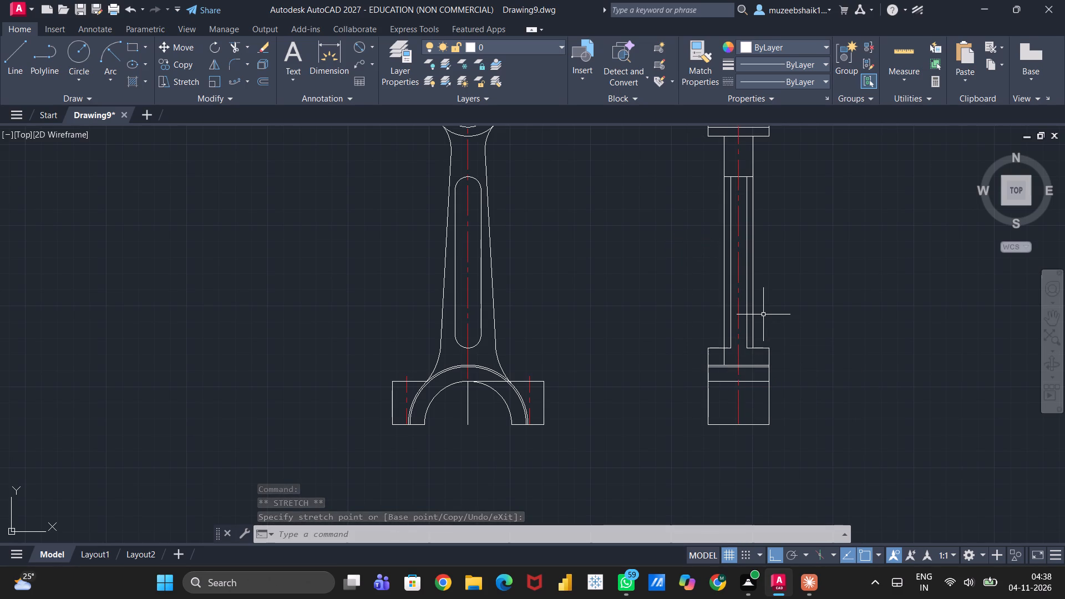
Stretch the shank's right outer line in the side view down to the upper of the big end's two close horizontal lines.
{"action": "left_click", "coordinate": [753, 313]}
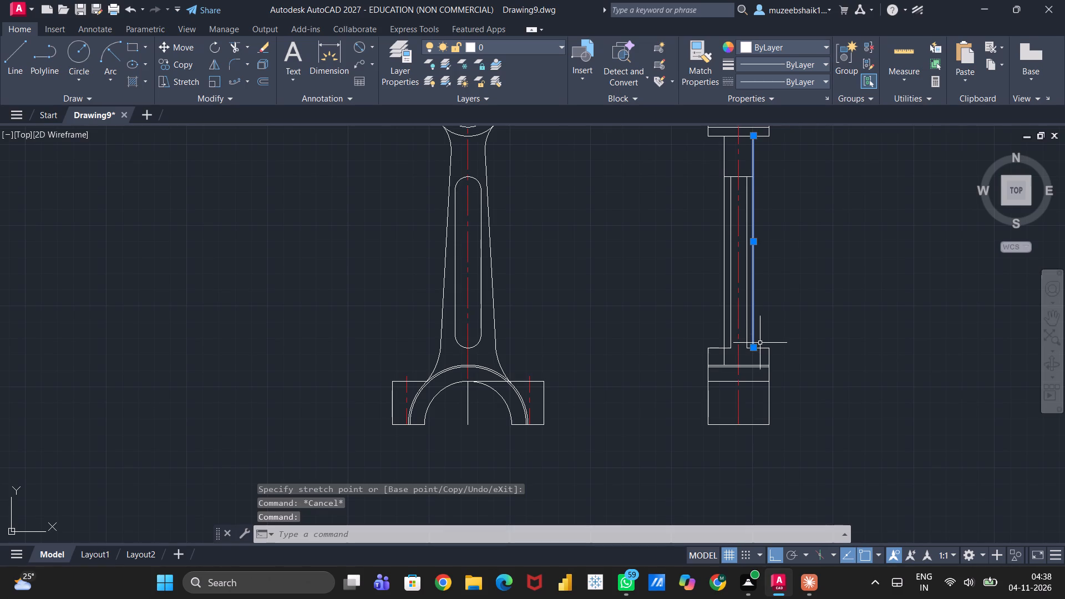
{"action": "left_click_drag", "start_coordinate": [757, 349], "coordinate": [758, 354]}
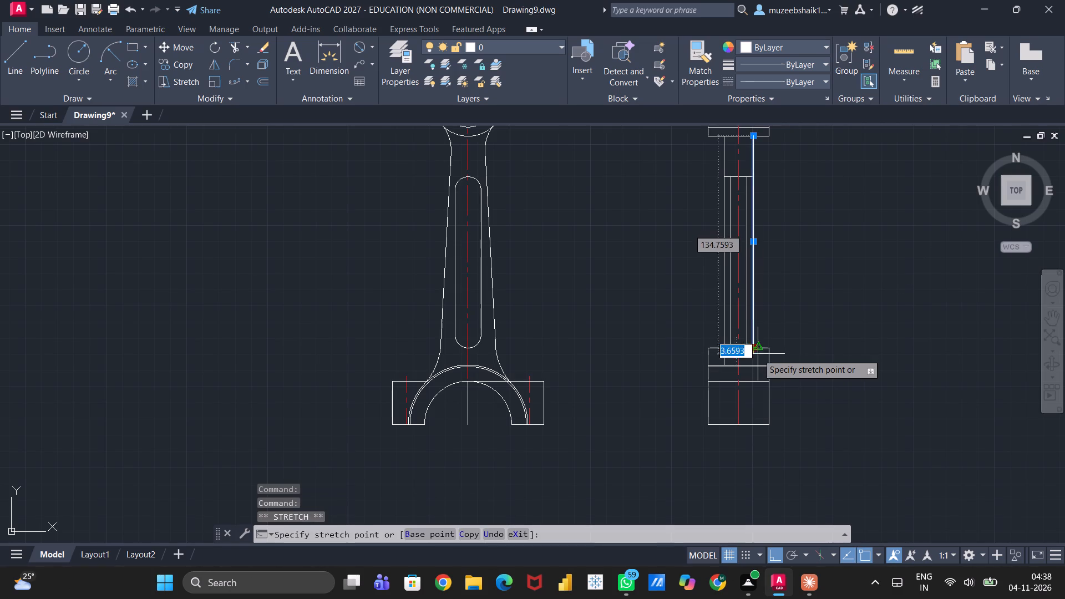
{"action": "left_click_drag", "start_coordinate": [758, 354], "coordinate": [754, 363]}
{"action": "left_click", "coordinate": [754, 363]}
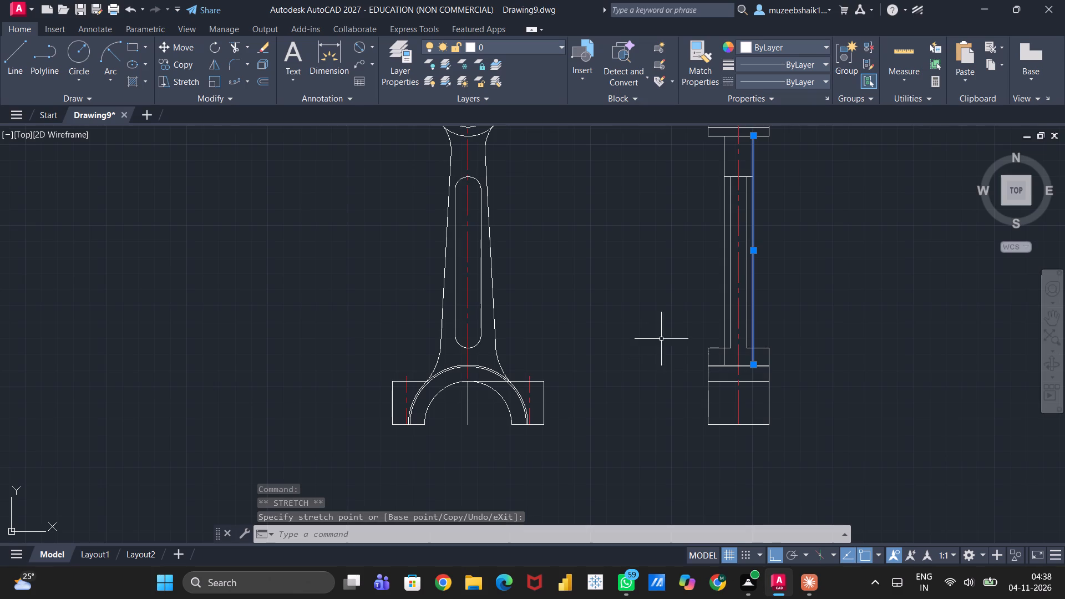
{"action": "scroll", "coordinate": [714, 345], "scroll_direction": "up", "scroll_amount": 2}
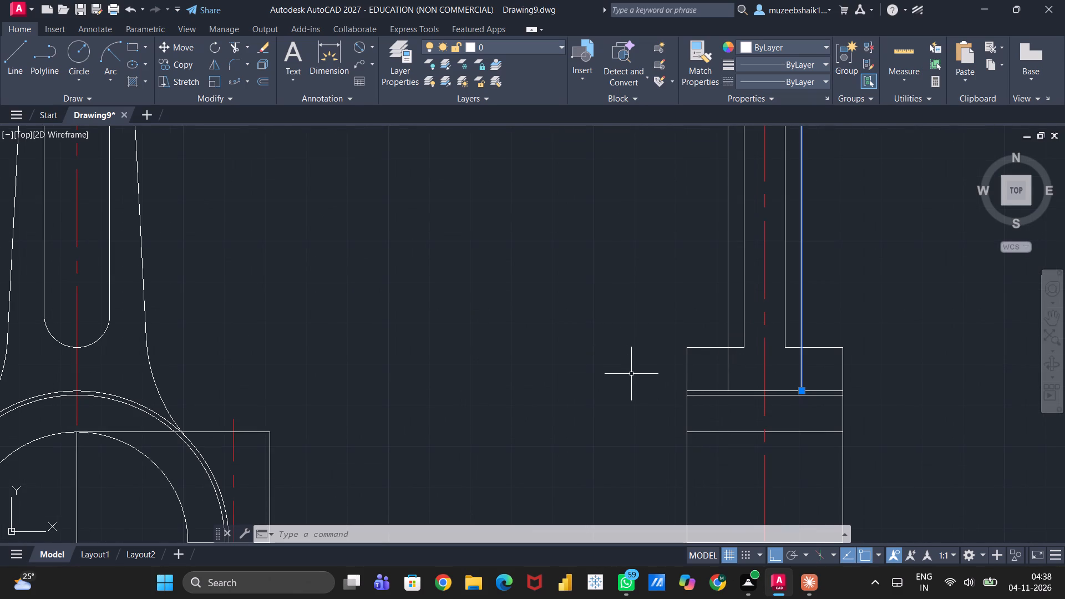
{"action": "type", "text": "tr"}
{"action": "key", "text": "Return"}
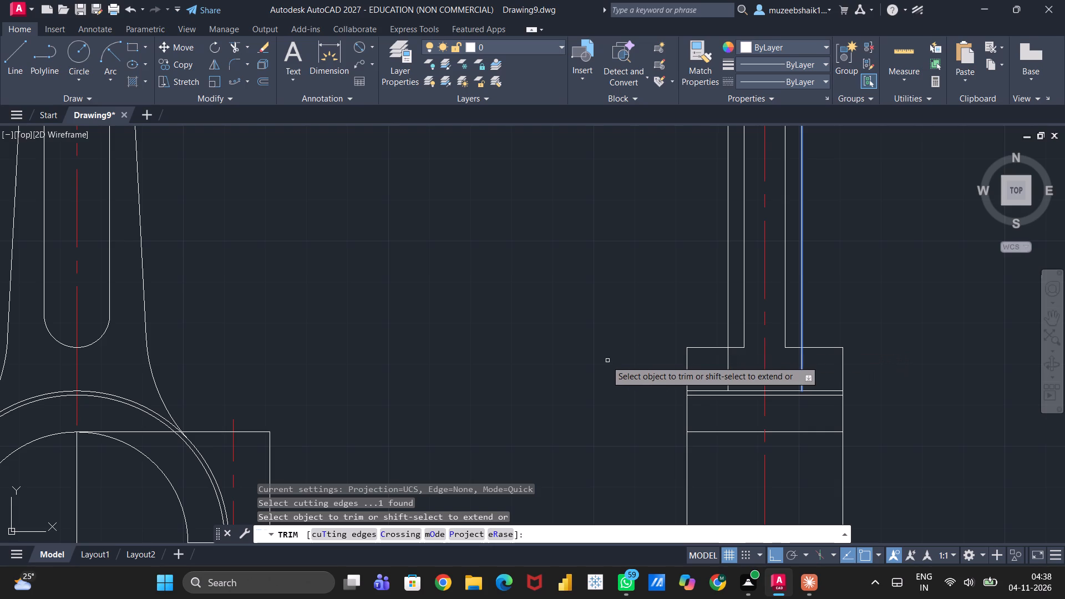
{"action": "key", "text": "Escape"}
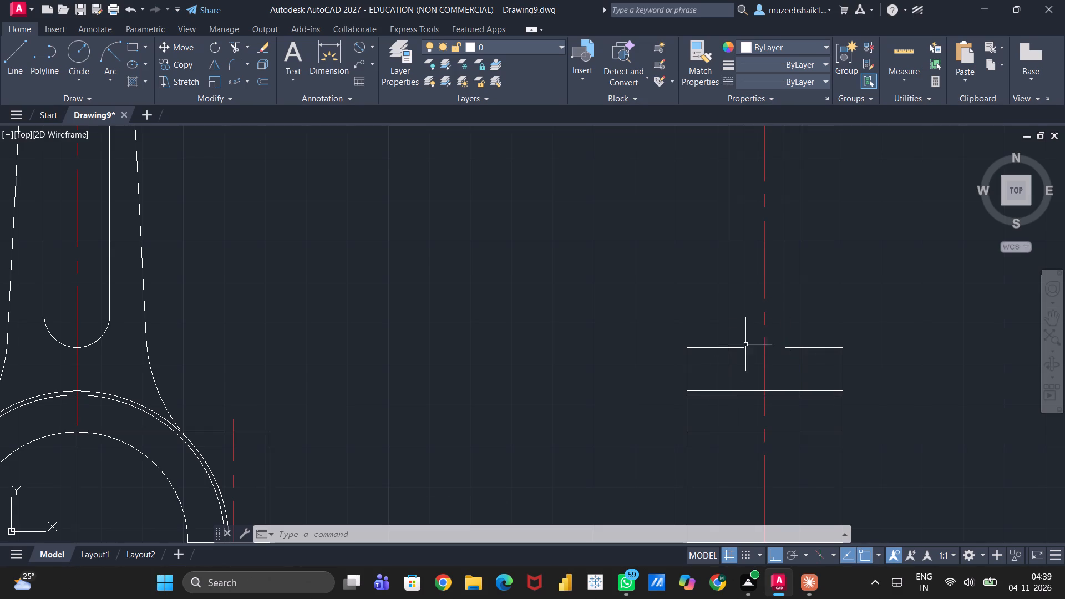
Trim the bottom edge of the side view's small end between the shank's two outer vertical lines.
{"action": "scroll", "coordinate": [759, 323], "scroll_direction": "down", "scroll_amount": 5}
{"action": "scroll", "coordinate": [772, 273], "scroll_direction": "up", "scroll_amount": 2}
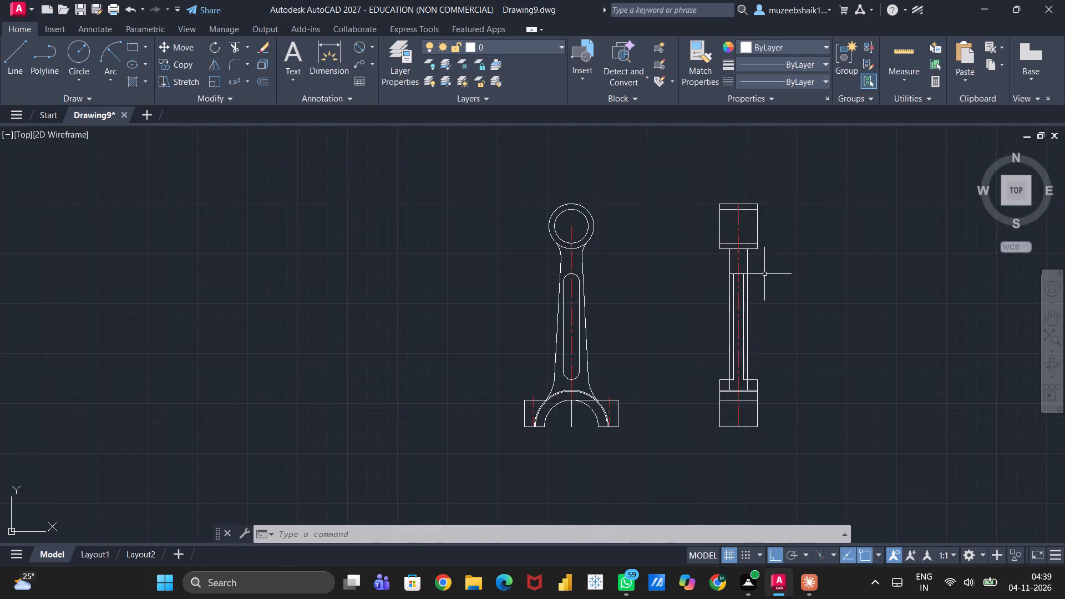
{"action": "scroll", "coordinate": [763, 270], "scroll_direction": "up", "scroll_amount": 3}
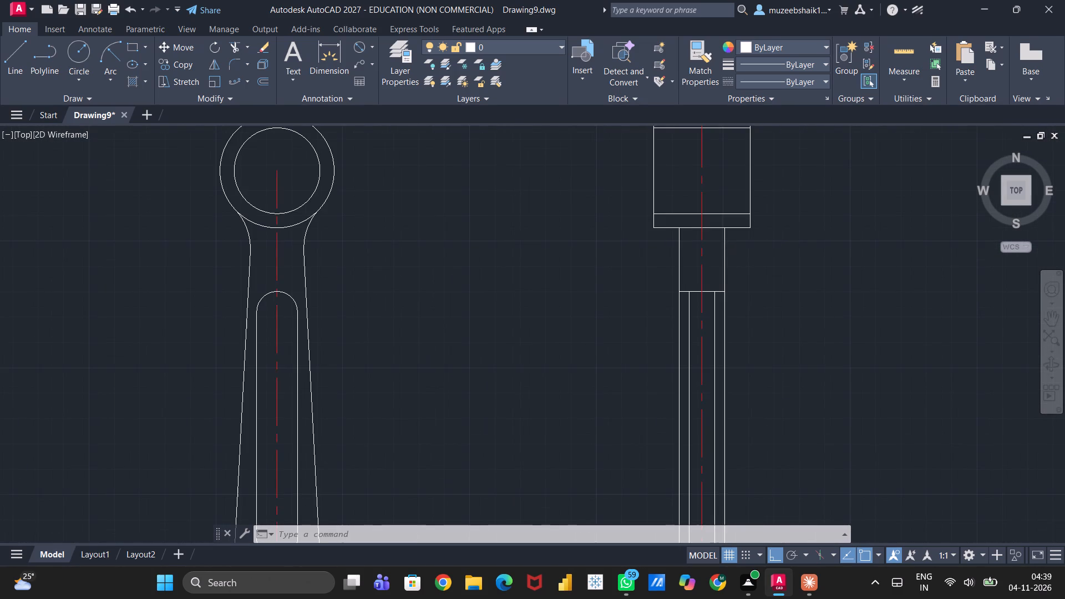
{"action": "type", "text": "tr"}
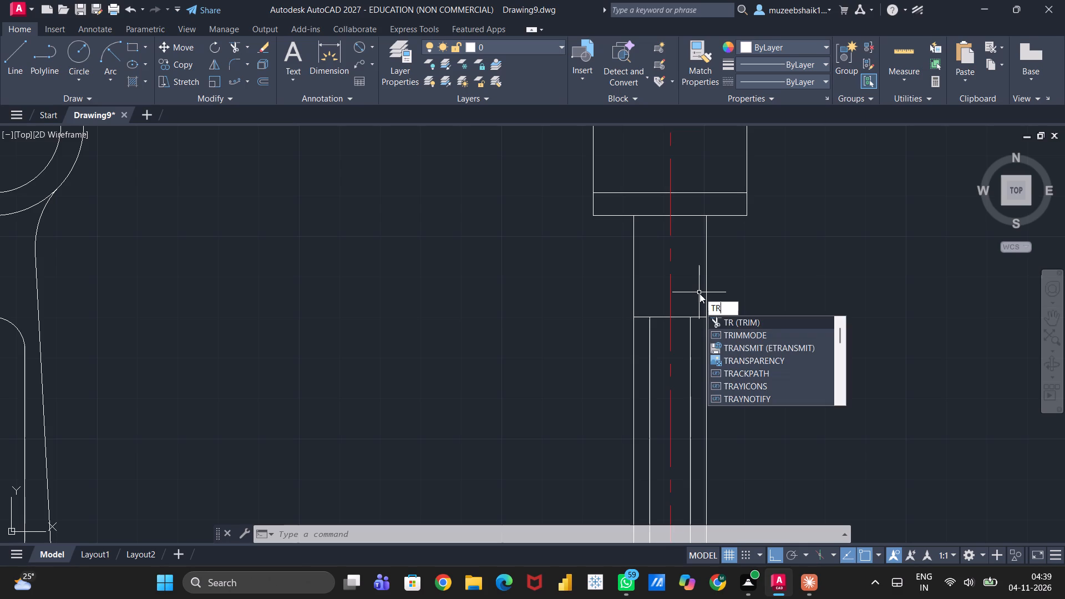
{"action": "key", "text": "Return"}
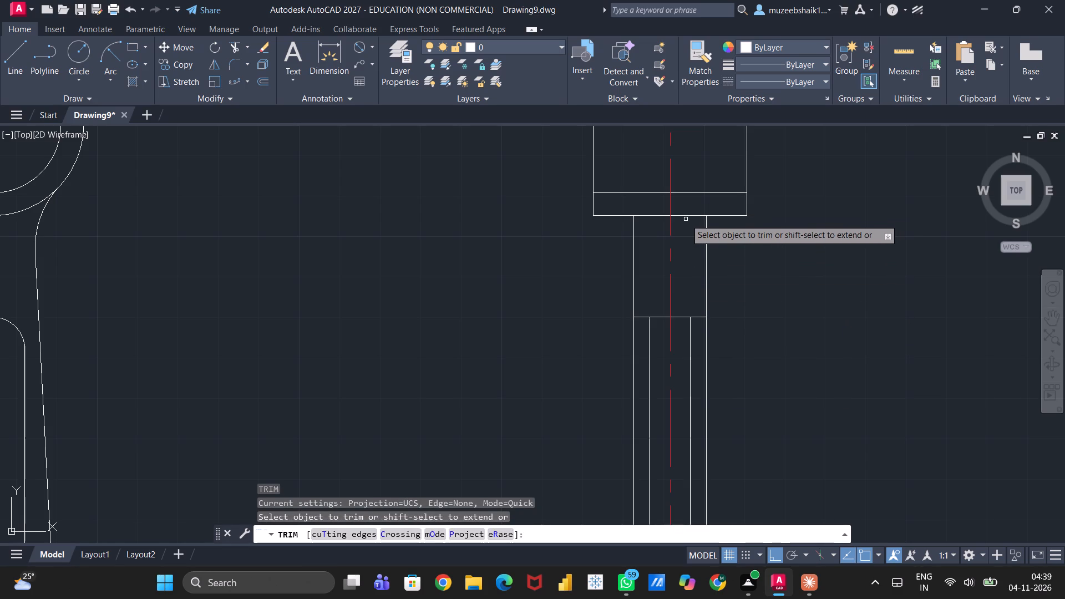
{"action": "left_click", "coordinate": [686, 216]}
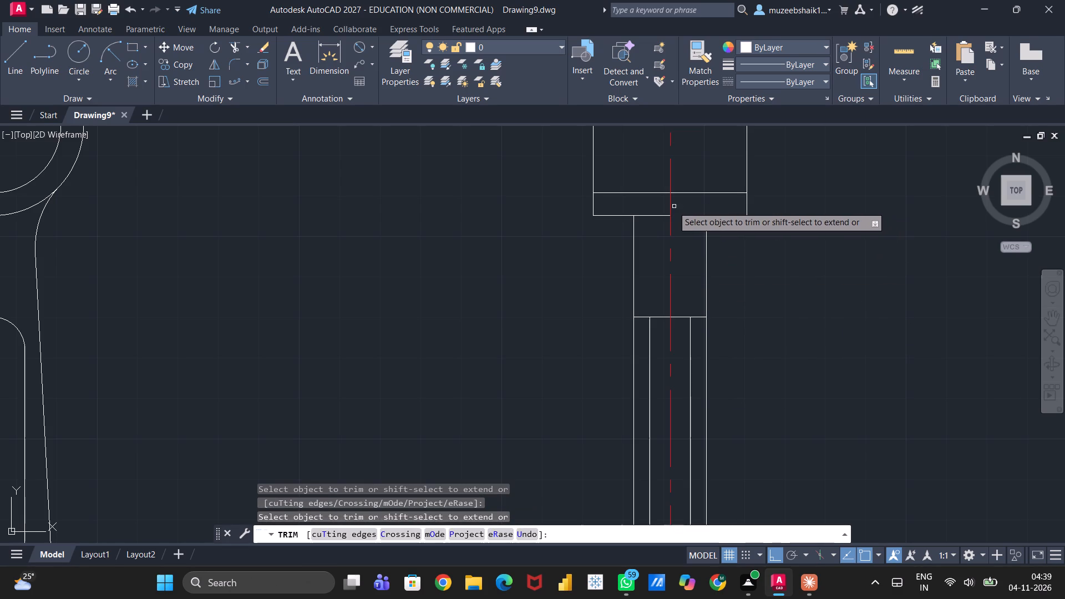
{"action": "left_click", "coordinate": [654, 216]}
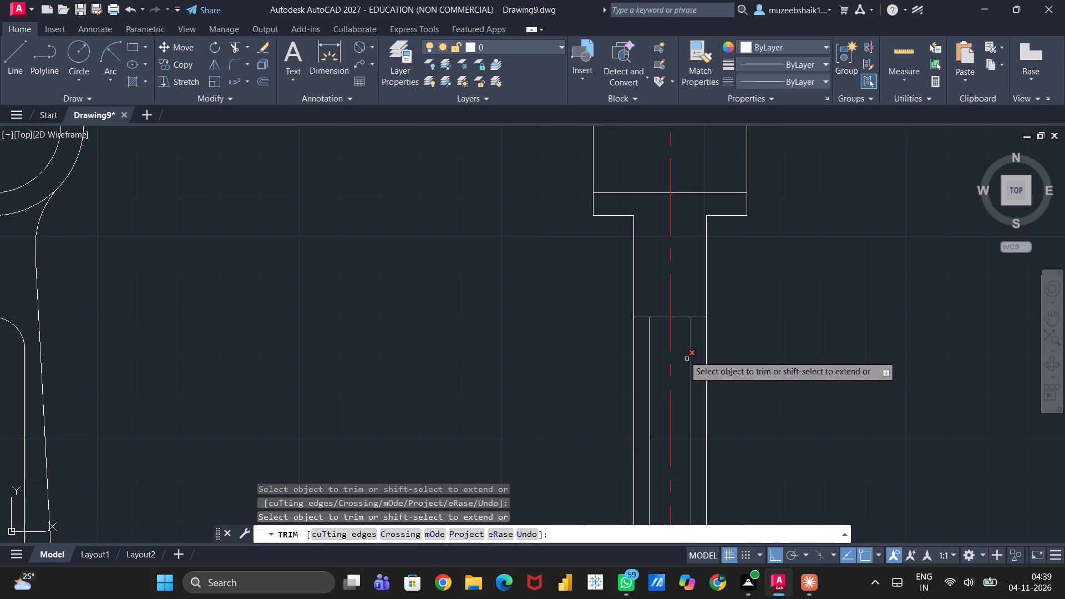
Trim the horizontal line at the top of the side view's shank recess between the two inner vertical lines.
{"action": "left_click", "coordinate": [660, 317]}
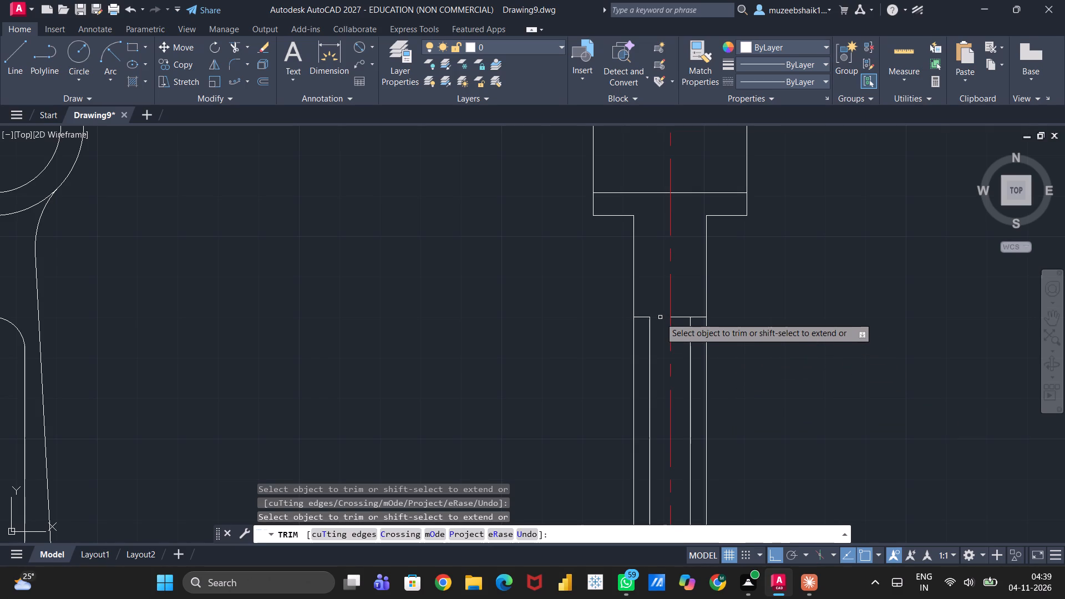
{"action": "left_click", "coordinate": [679, 317]}
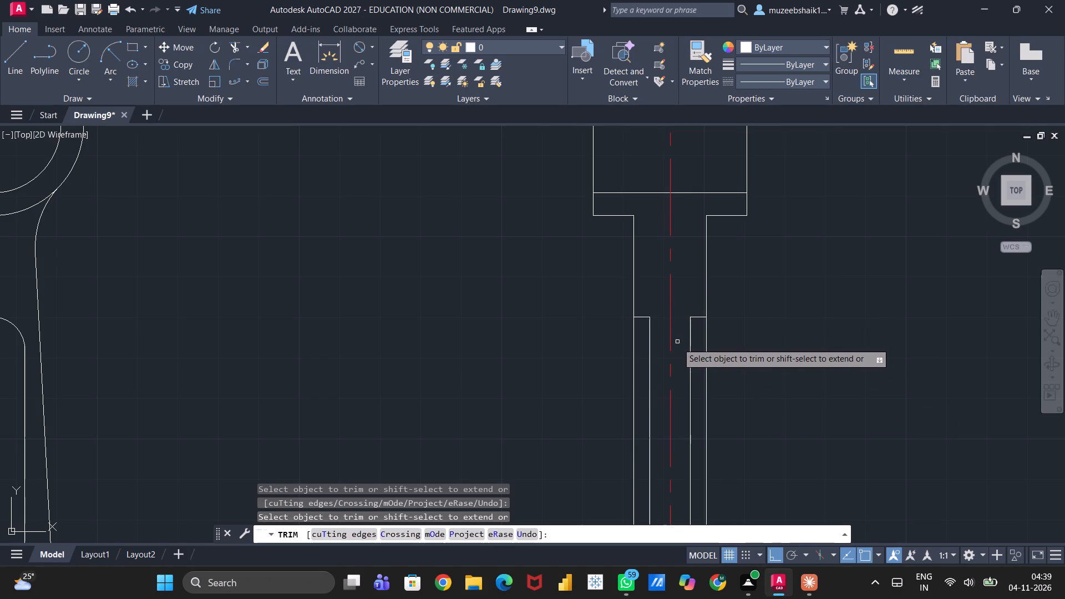
Trim away both upper corners of the side view's big end outside the shank, down to the upper of the two close horizontal lines.
{"action": "scroll", "coordinate": [709, 420], "scroll_direction": "down", "scroll_amount": 1}
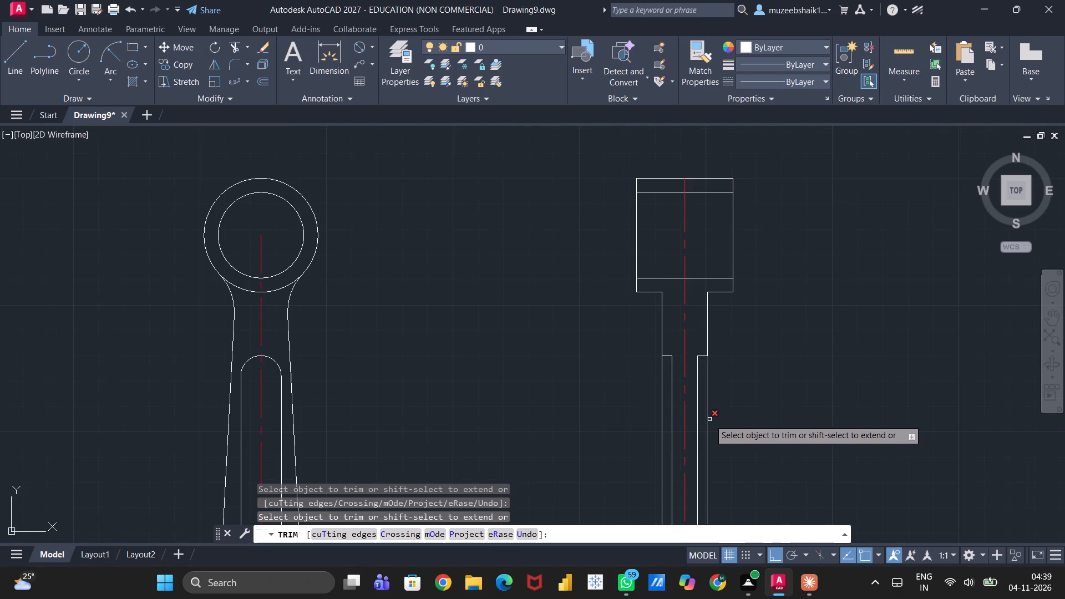
{"action": "middle_click_drag", "start_coordinate": [740, 449], "coordinate": [708, 283]}
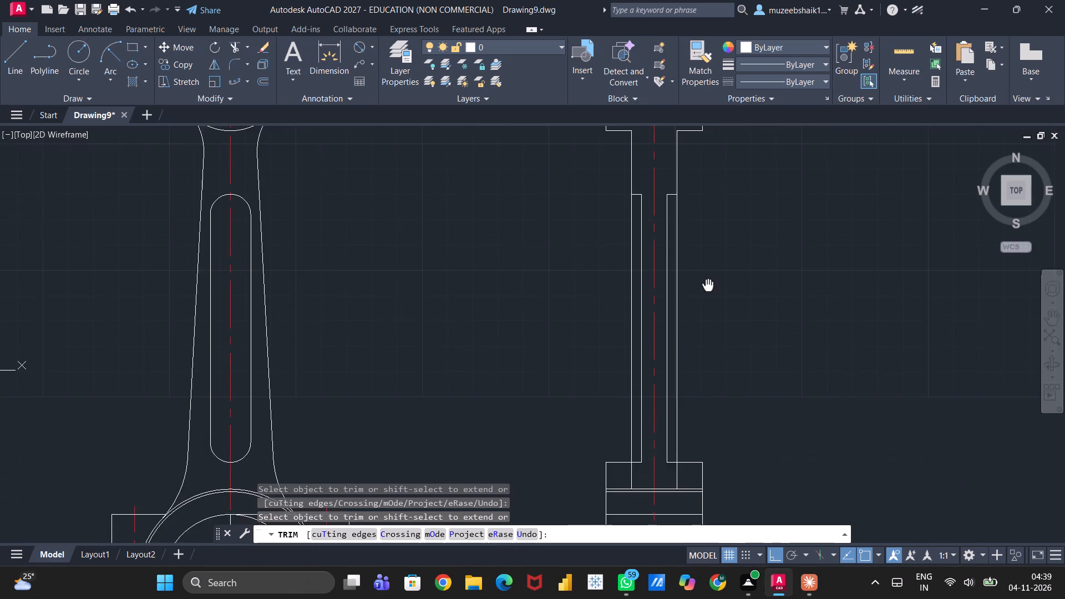
{"action": "middle_click_drag", "start_coordinate": [708, 283], "coordinate": [703, 236]}
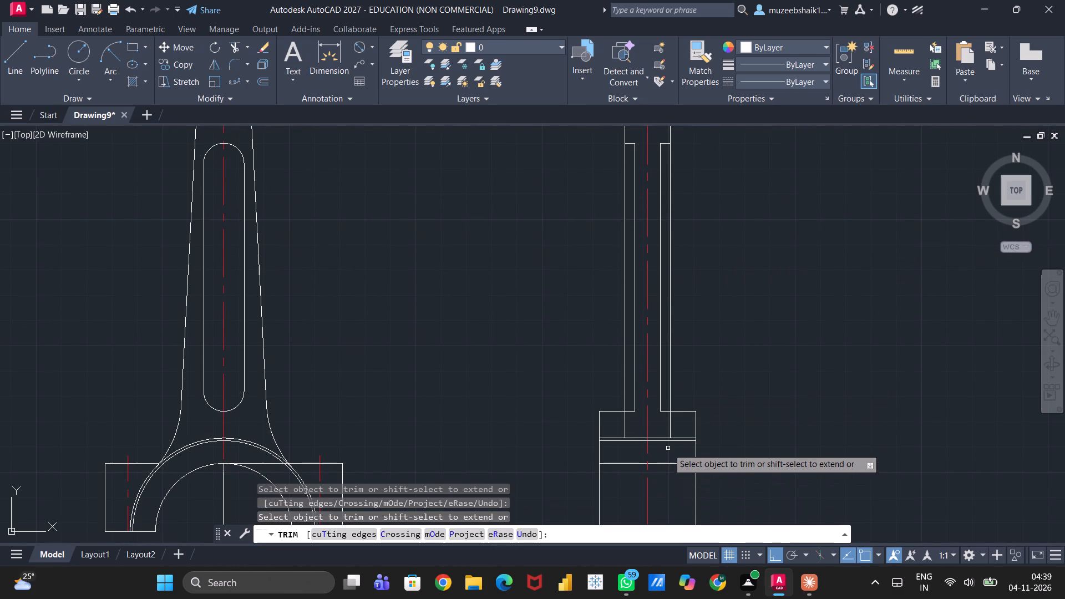
{"action": "middle_click_drag", "start_coordinate": [677, 458], "coordinate": [691, 358]}
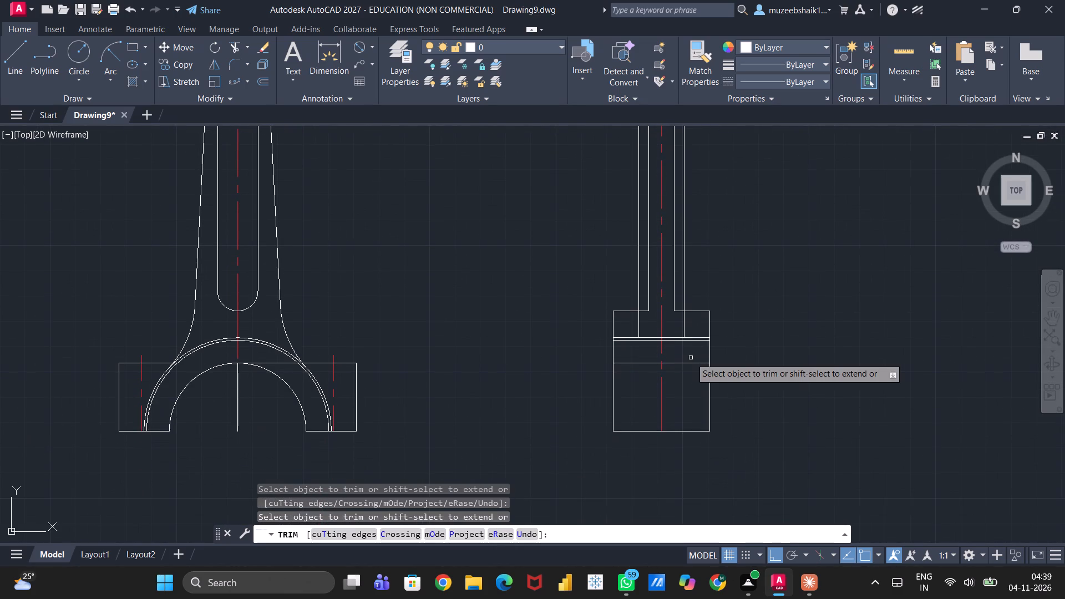
{"action": "scroll", "coordinate": [691, 358], "scroll_direction": "up", "scroll_amount": 2}
{"action": "scroll", "coordinate": [692, 354], "scroll_direction": "down", "scroll_amount": 1}
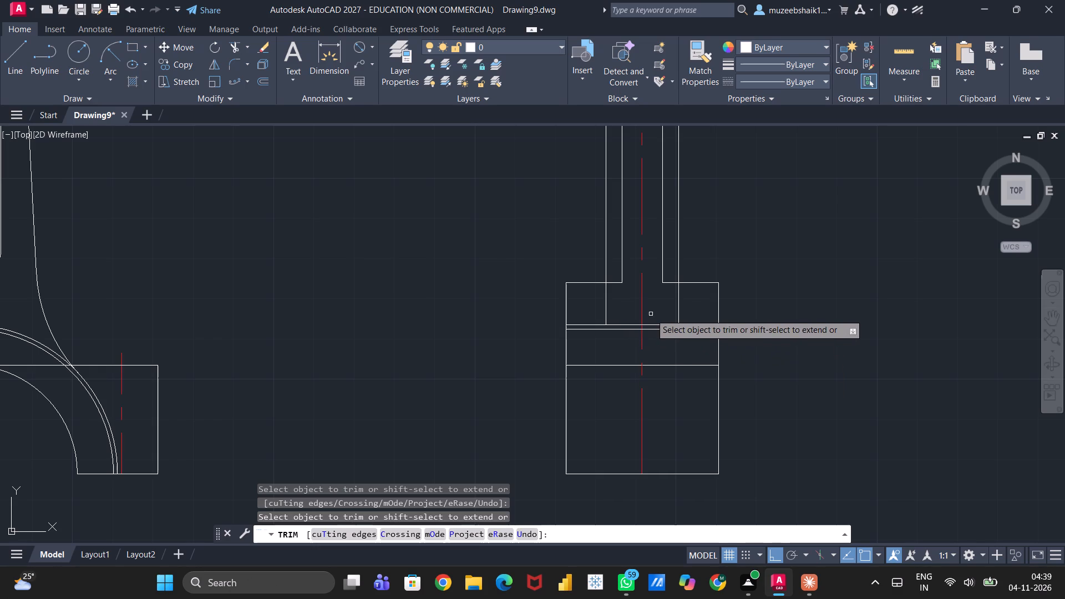
{"action": "left_click", "coordinate": [712, 284]}
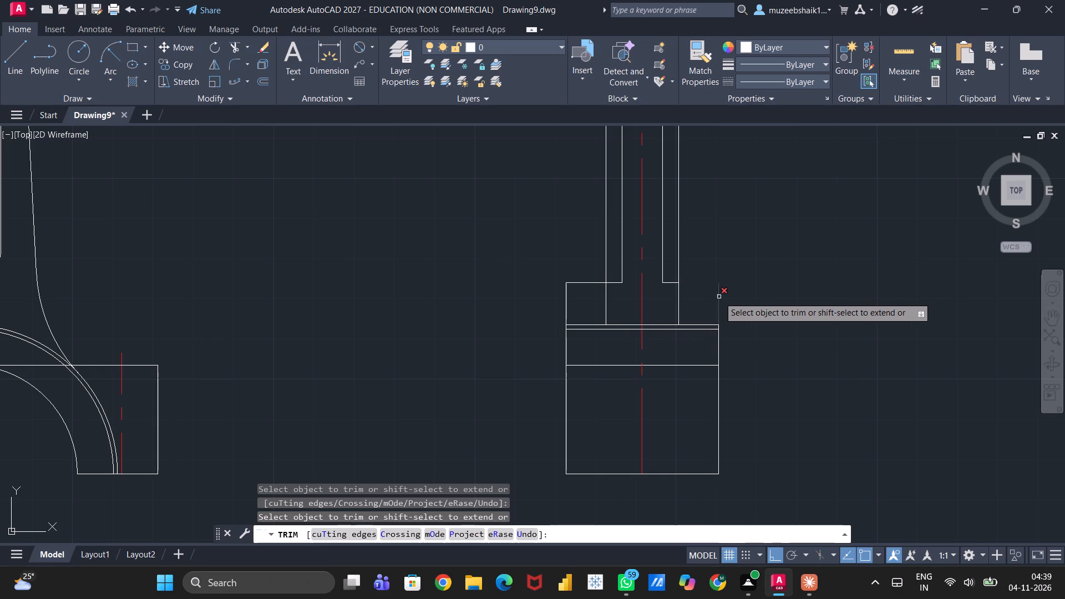
{"action": "left_click", "coordinate": [719, 297]}
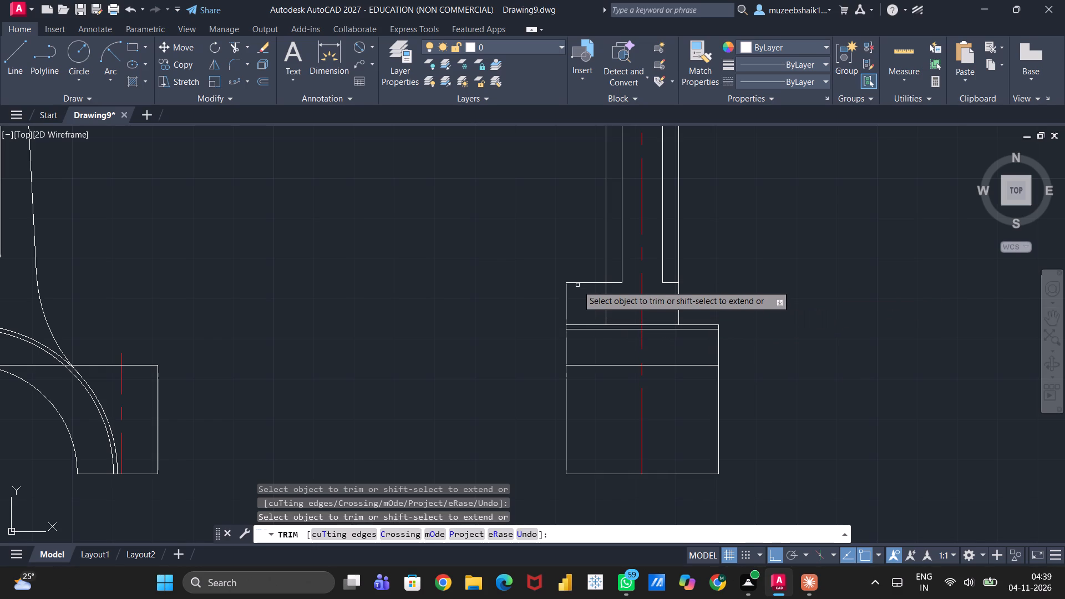
{"action": "left_click_drag", "start_coordinate": [580, 279], "coordinate": [567, 307]}
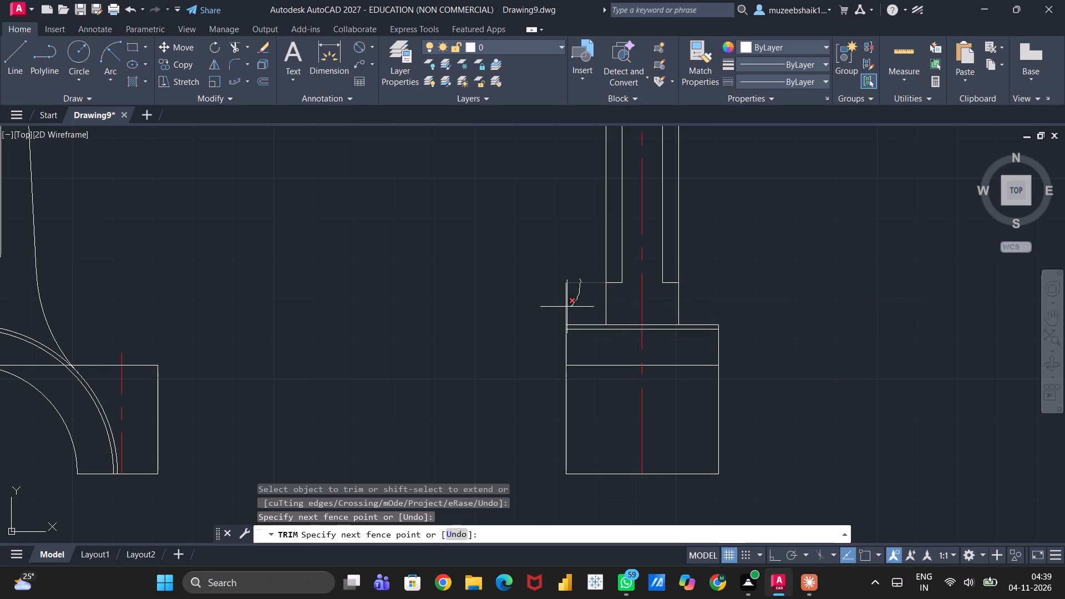
{"action": "left_click_drag", "start_coordinate": [567, 307], "coordinate": [563, 307]}
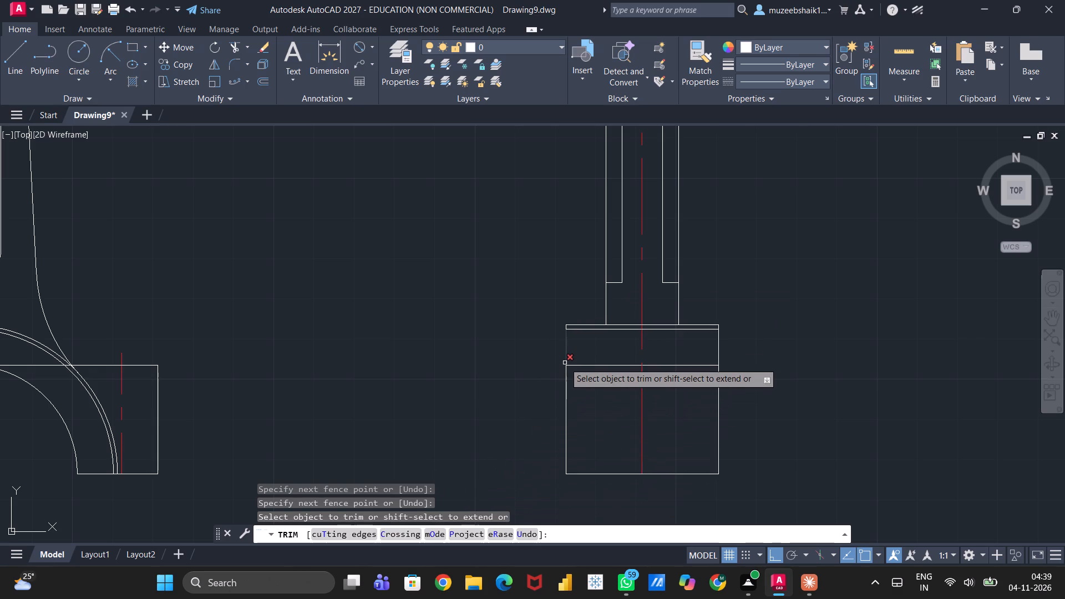
Trim the side view big end's upper close line between the shank's outer lines, and remove the lower close line entirely.
{"action": "scroll", "coordinate": [566, 363], "scroll_direction": "up", "scroll_amount": 2}
{"action": "scroll", "coordinate": [671, 286], "scroll_direction": "down", "scroll_amount": 2}
{"action": "left_click_drag", "start_coordinate": [671, 286], "coordinate": [665, 296]}
{"action": "scroll", "coordinate": [672, 286], "scroll_direction": "up", "scroll_amount": 1}
{"action": "scroll", "coordinate": [665, 296], "scroll_direction": "down", "scroll_amount": 1}
{"action": "left_click", "coordinate": [666, 291]}
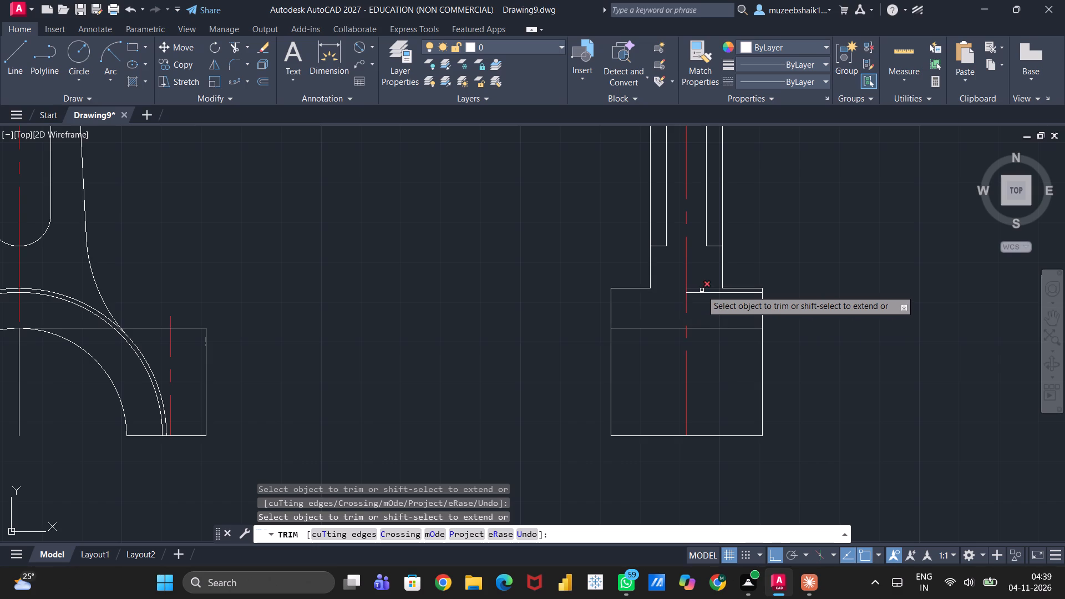
{"action": "left_click", "coordinate": [702, 290]}
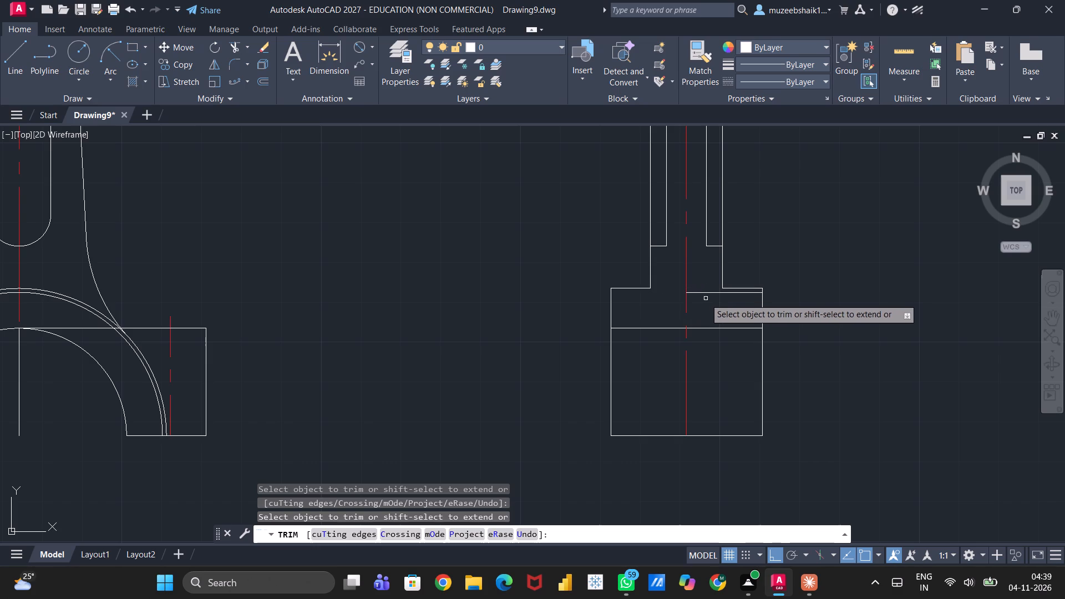
{"action": "left_click", "coordinate": [699, 292]}
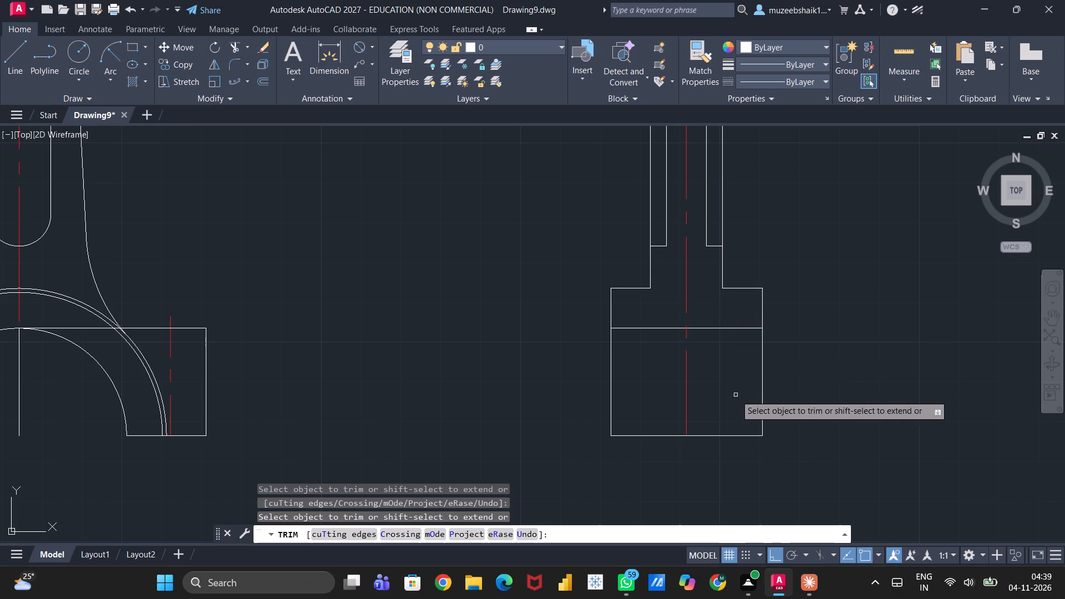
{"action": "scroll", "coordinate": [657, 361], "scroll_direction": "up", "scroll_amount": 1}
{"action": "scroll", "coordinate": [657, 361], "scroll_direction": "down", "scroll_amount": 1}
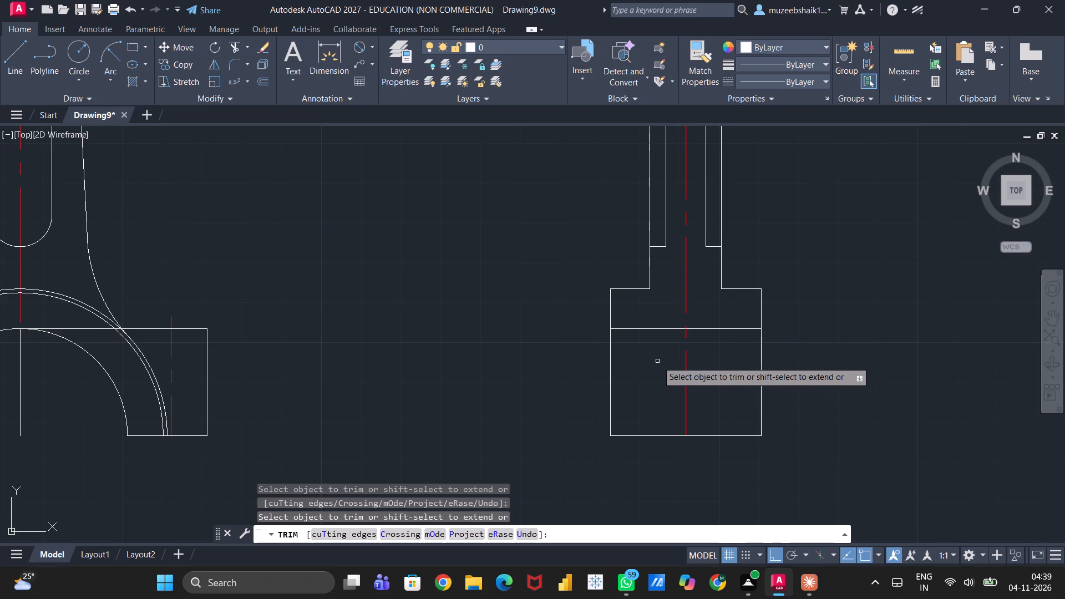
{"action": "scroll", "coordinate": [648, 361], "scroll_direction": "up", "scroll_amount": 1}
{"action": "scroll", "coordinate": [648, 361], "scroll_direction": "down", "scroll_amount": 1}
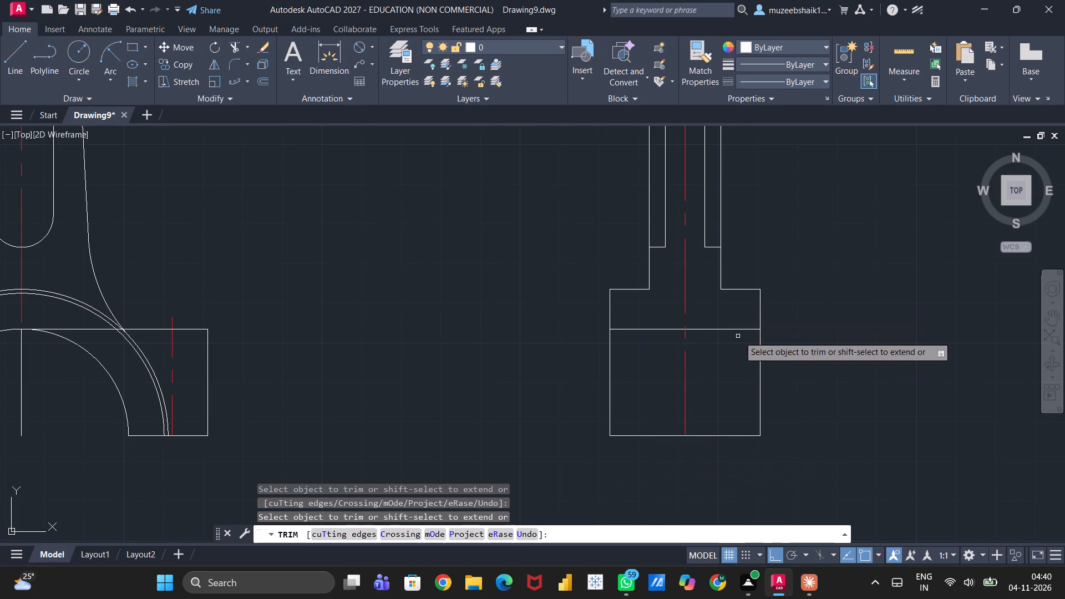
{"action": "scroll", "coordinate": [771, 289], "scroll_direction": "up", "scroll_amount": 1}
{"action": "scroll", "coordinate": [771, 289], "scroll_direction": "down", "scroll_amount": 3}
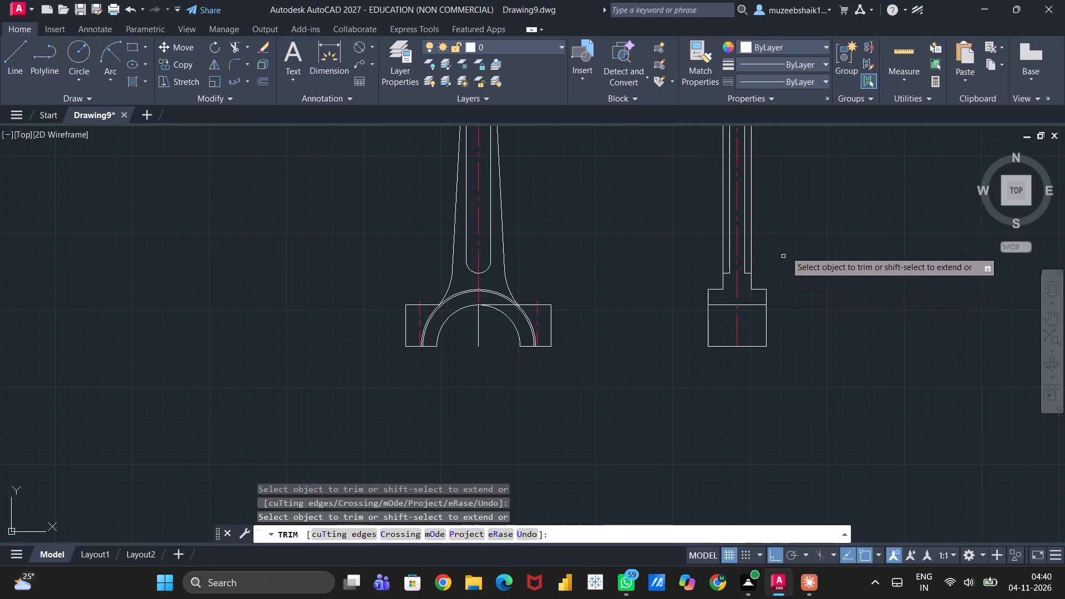
Trim the front view big end's top horizontal line inside the arcs, from the centre line out to the shank's right fillet curve.
{"action": "middle_click_drag", "start_coordinate": [786, 240], "coordinate": [725, 375]}
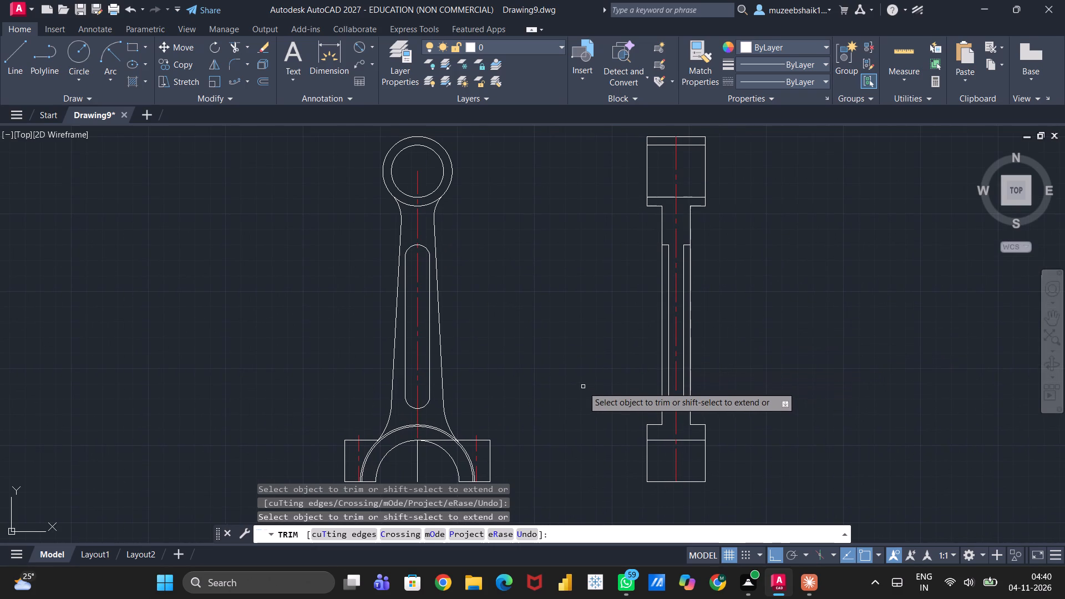
{"action": "scroll", "coordinate": [454, 448], "scroll_direction": "up", "scroll_amount": 2}
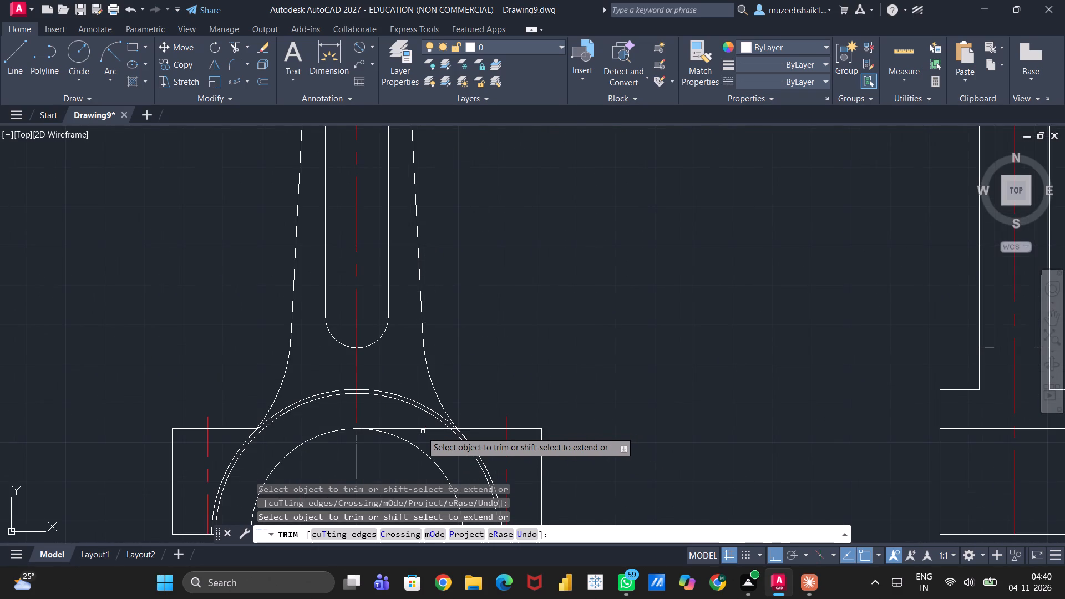
{"action": "left_click", "coordinate": [417, 428]}
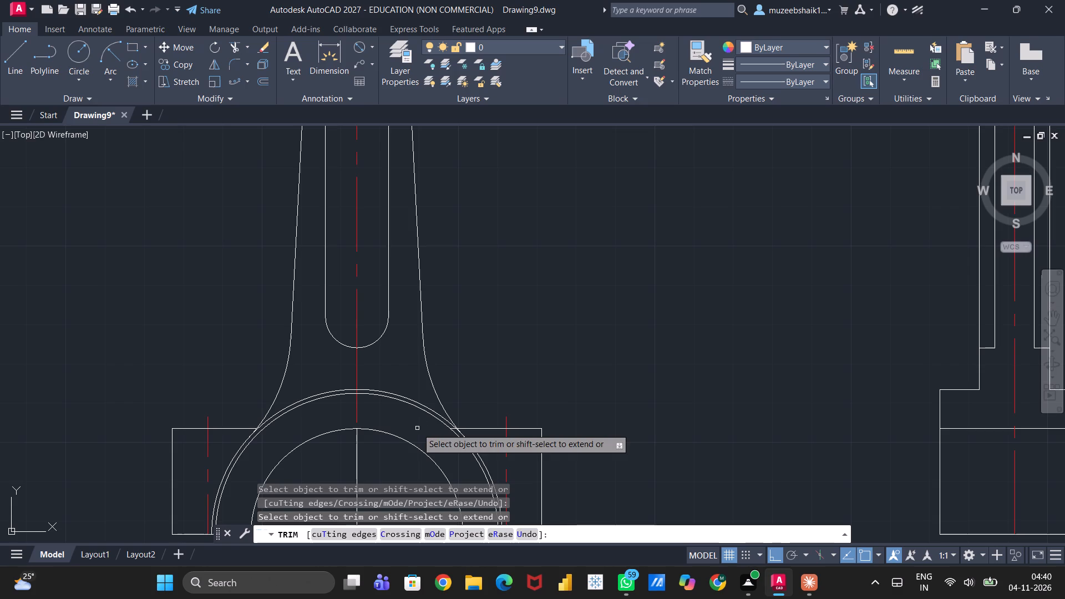
{"action": "scroll", "coordinate": [468, 428], "scroll_direction": "up", "scroll_amount": 3}
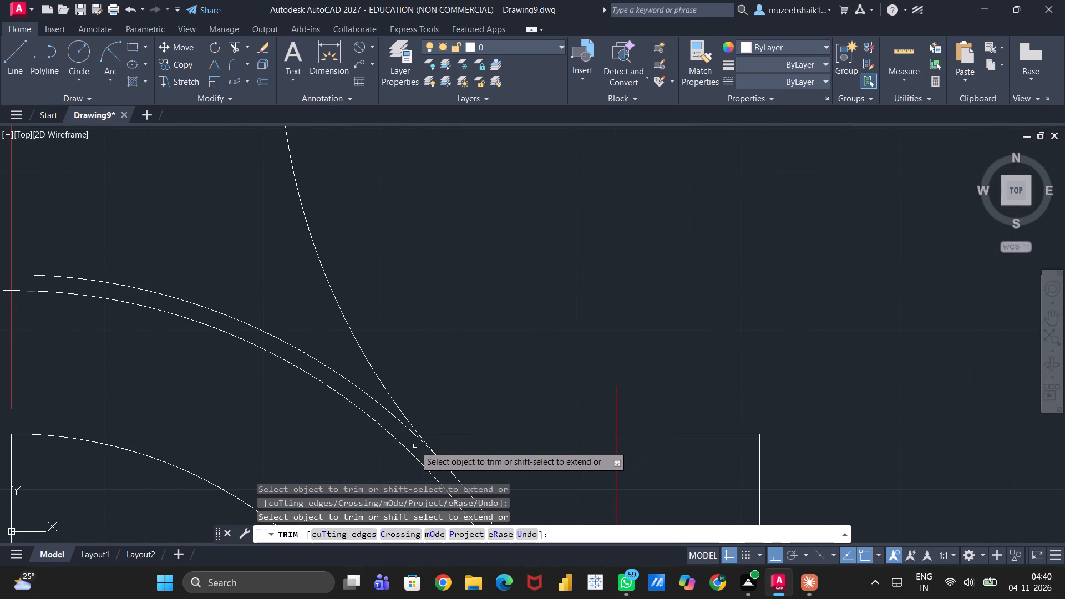
{"action": "left_click", "coordinate": [404, 435]}
{"action": "scroll", "coordinate": [429, 427], "scroll_direction": "up", "scroll_amount": 4}
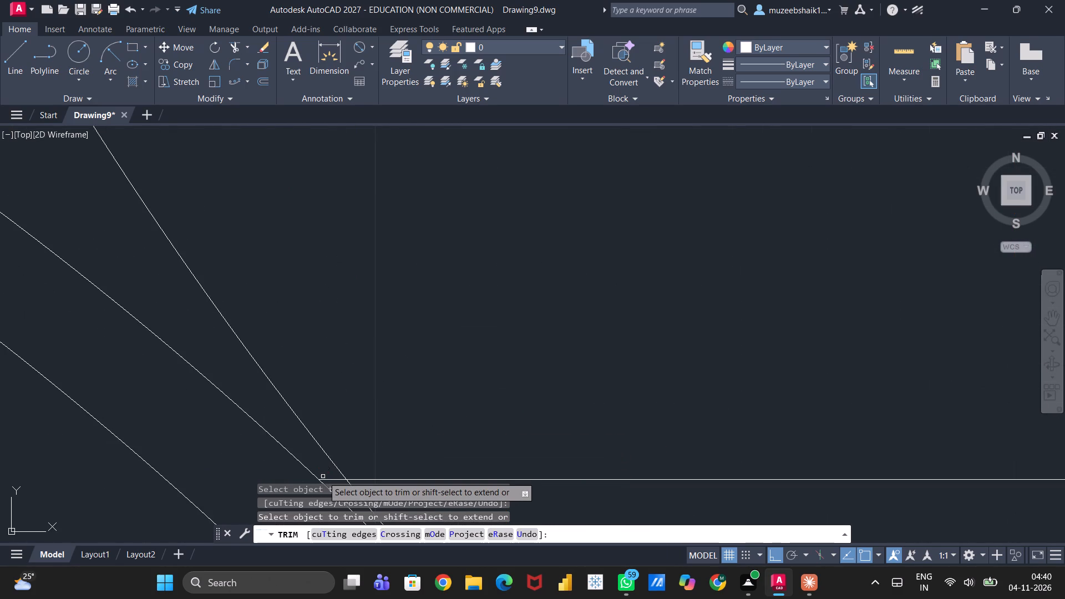
{"action": "left_click", "coordinate": [327, 480]}
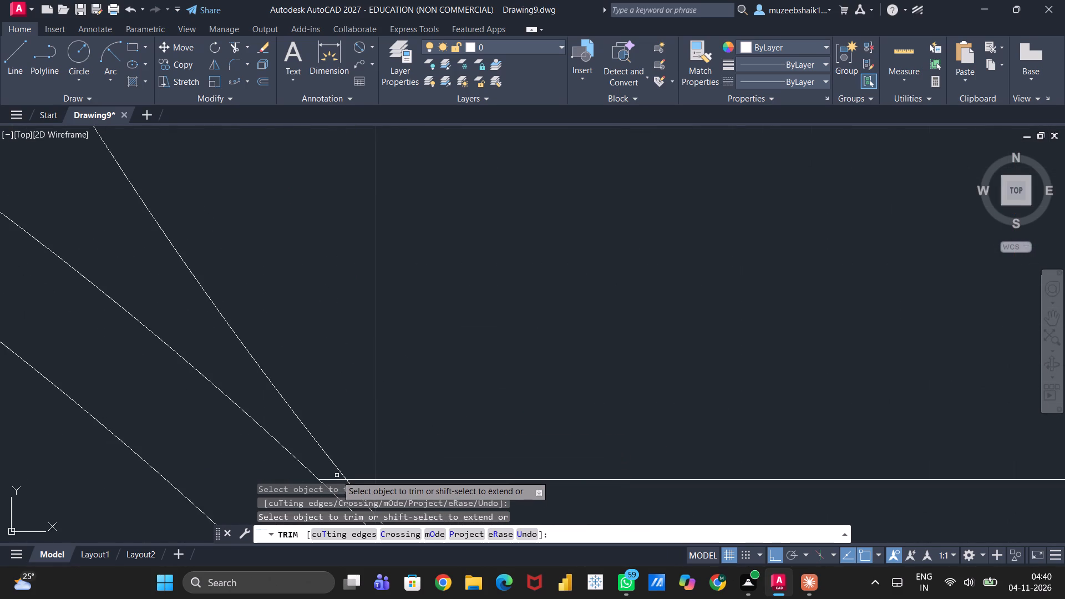
{"action": "left_click", "coordinate": [337, 478]}
{"action": "scroll", "coordinate": [491, 367], "scroll_direction": "down", "scroll_amount": 3}
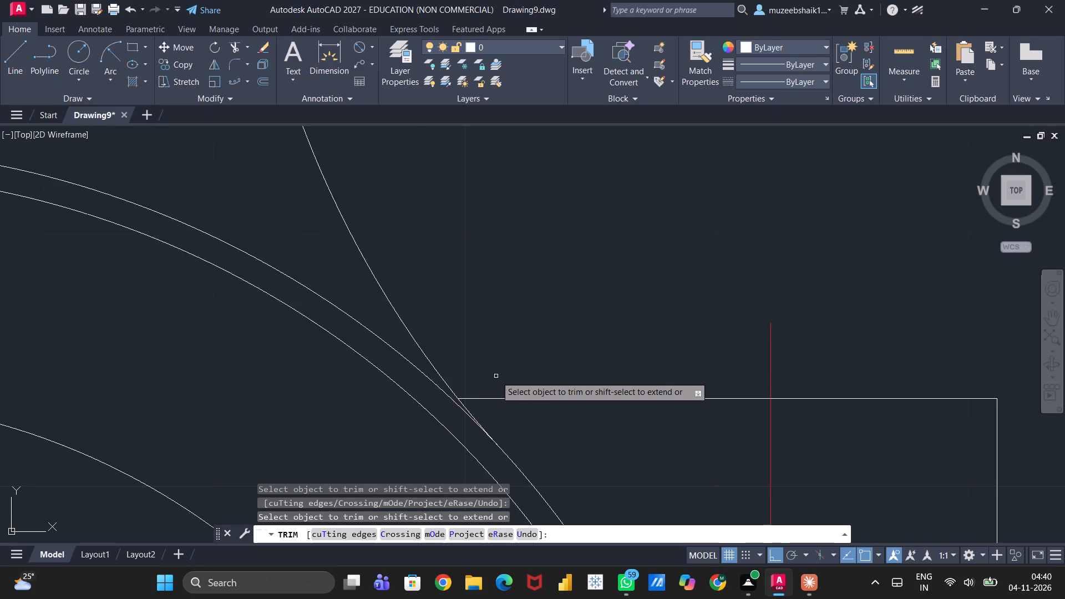
{"action": "scroll", "coordinate": [496, 376], "scroll_direction": "down", "scroll_amount": 4}
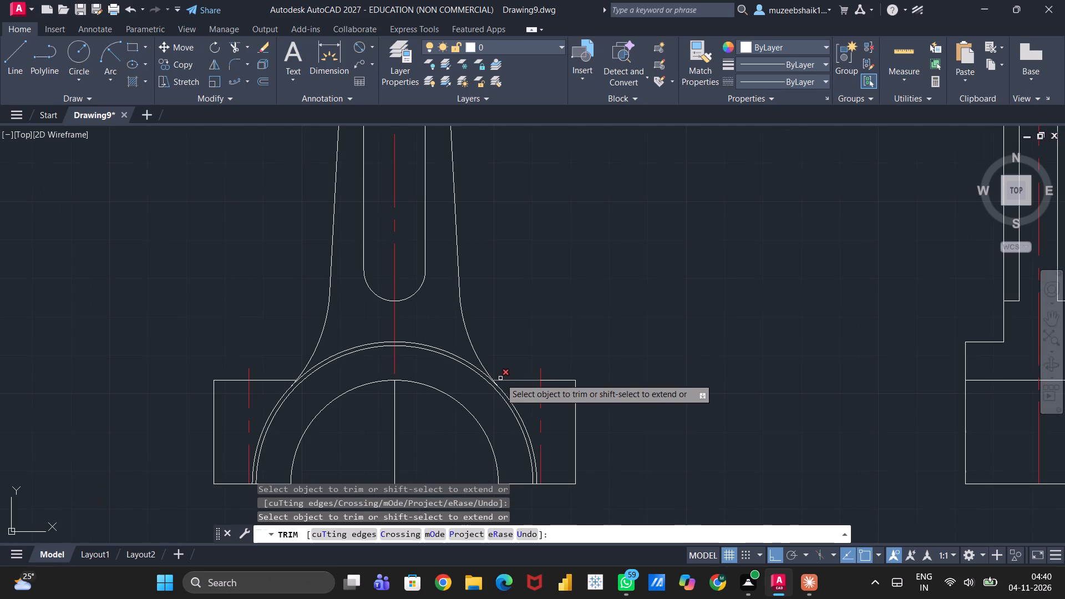
{"action": "scroll", "coordinate": [631, 308], "scroll_direction": "down", "scroll_amount": 1}
{"action": "scroll", "coordinate": [756, 237], "scroll_direction": "down", "scroll_amount": 1}
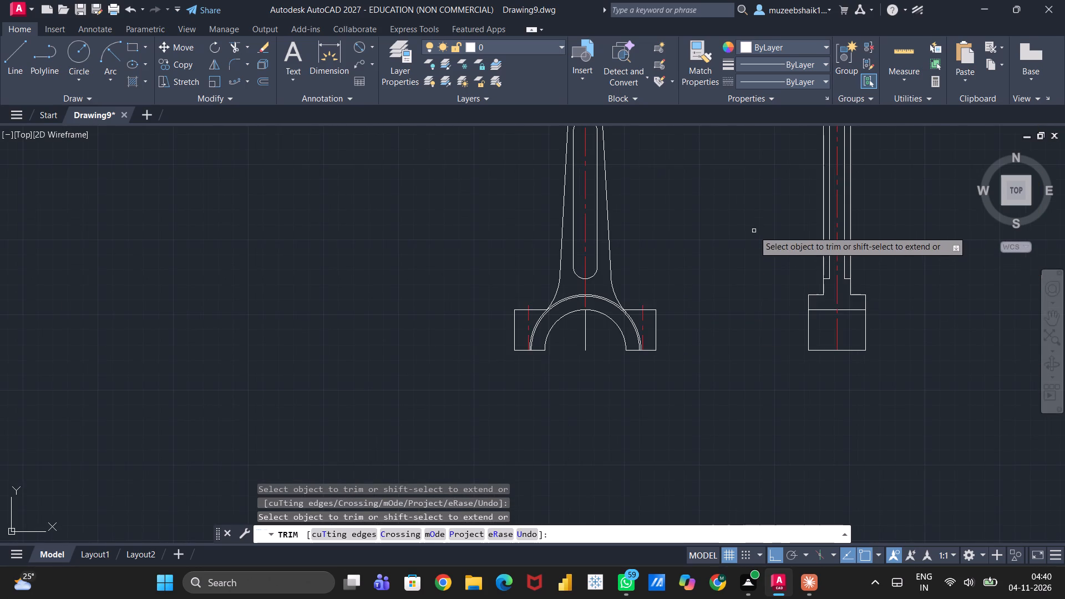
{"action": "scroll", "coordinate": [753, 231], "scroll_direction": "up", "scroll_amount": 1}
{"action": "middle_click_drag", "start_coordinate": [753, 231], "coordinate": [661, 371]}
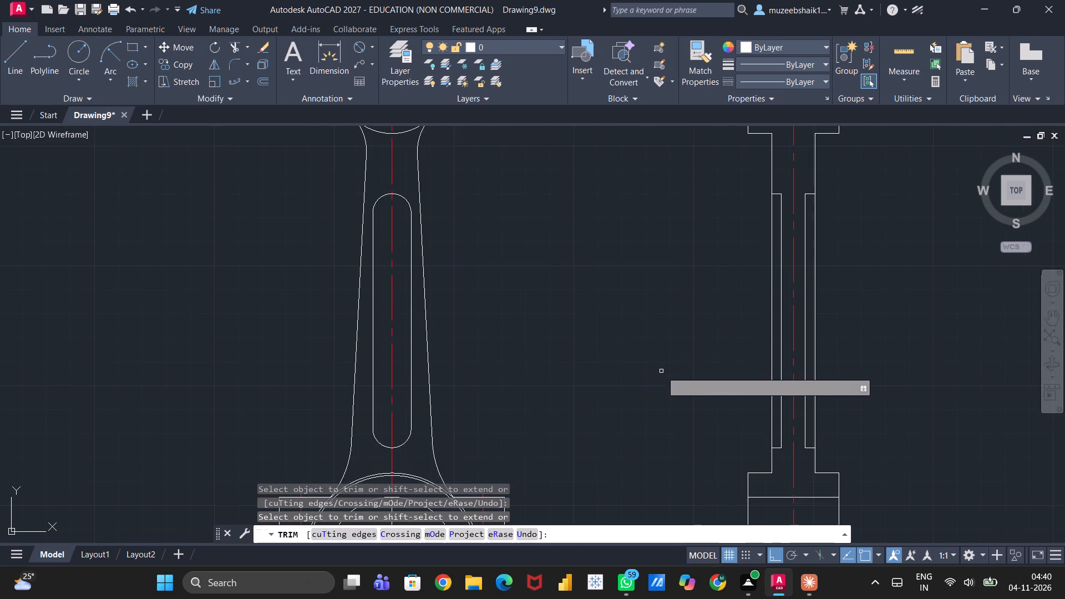
{"action": "scroll", "coordinate": [659, 370], "scroll_direction": "down", "scroll_amount": 1}
{"action": "key", "text": "Escape"}
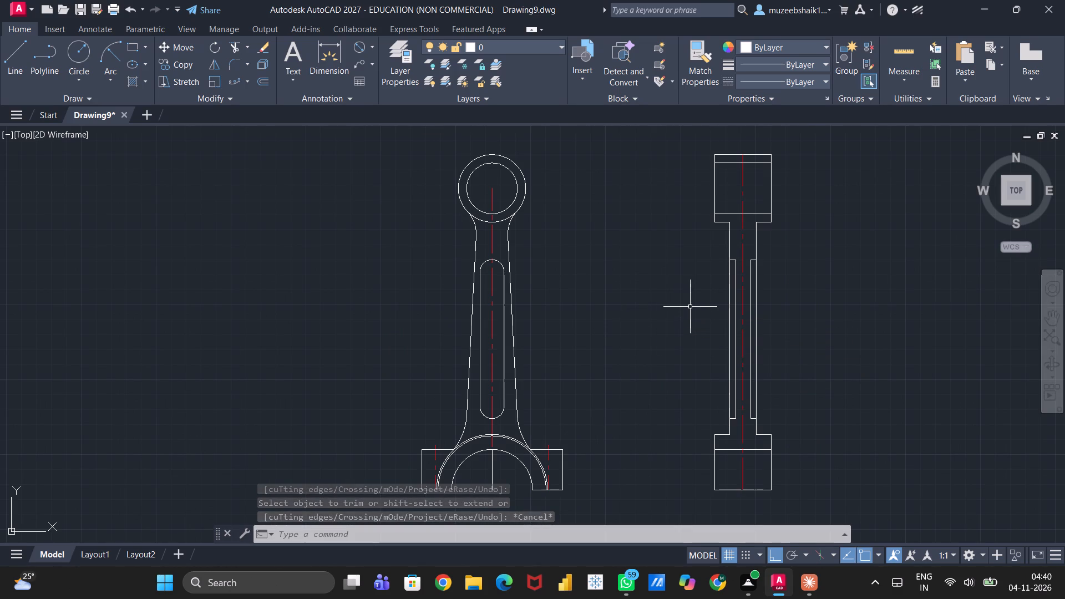
Fillet the inner top corners of both recess strips in the side view's shank with radius 1.
{"action": "scroll", "coordinate": [755, 267], "scroll_direction": "up", "scroll_amount": 3}
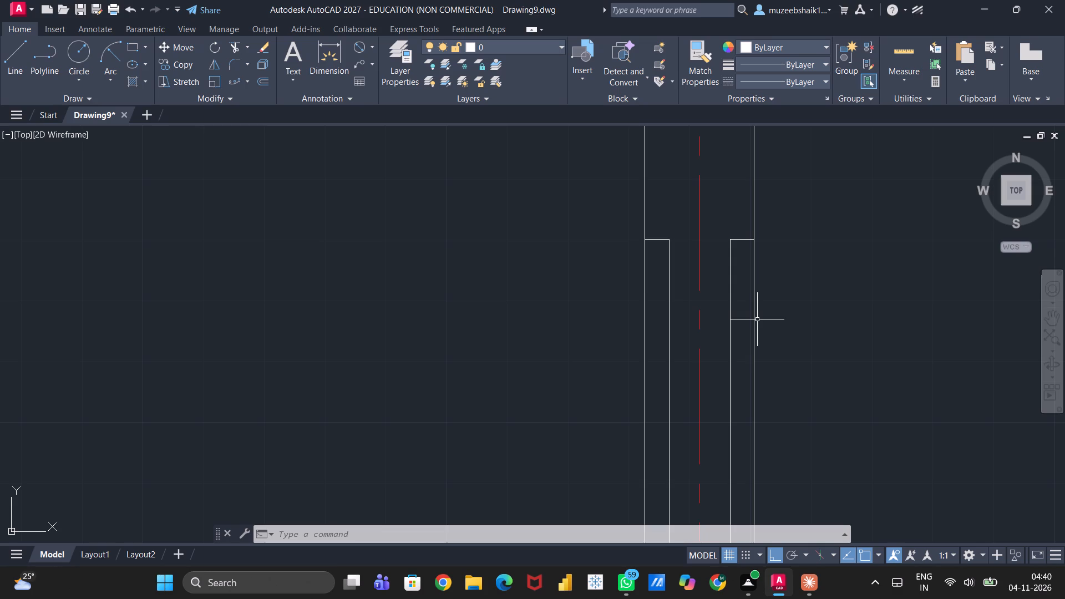
{"action": "key", "text": "f"}
{"action": "key", "text": "Return"}
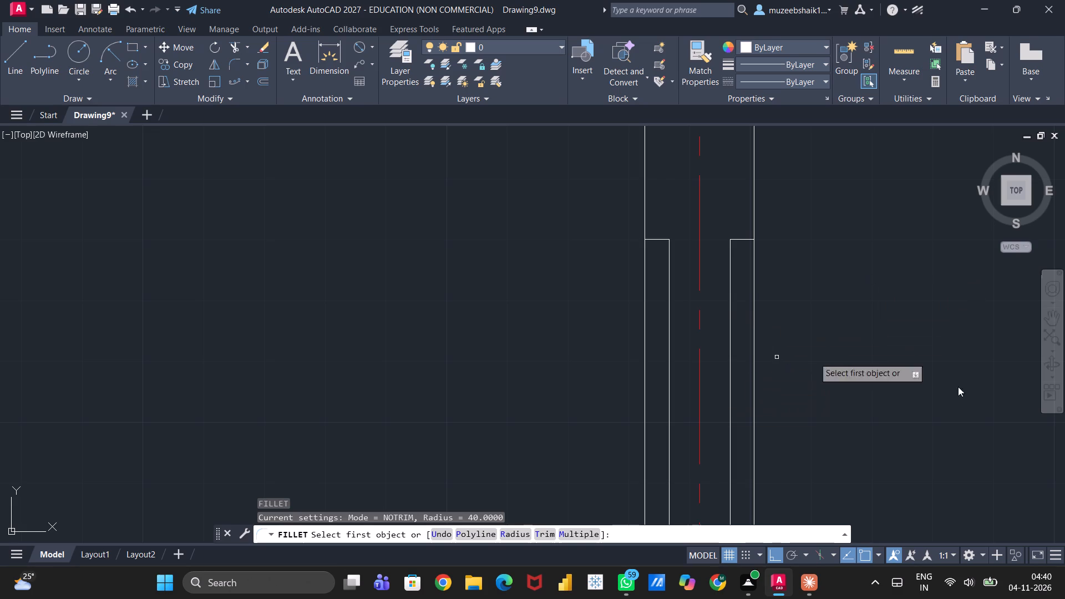
{"action": "left_click", "coordinate": [511, 530]}
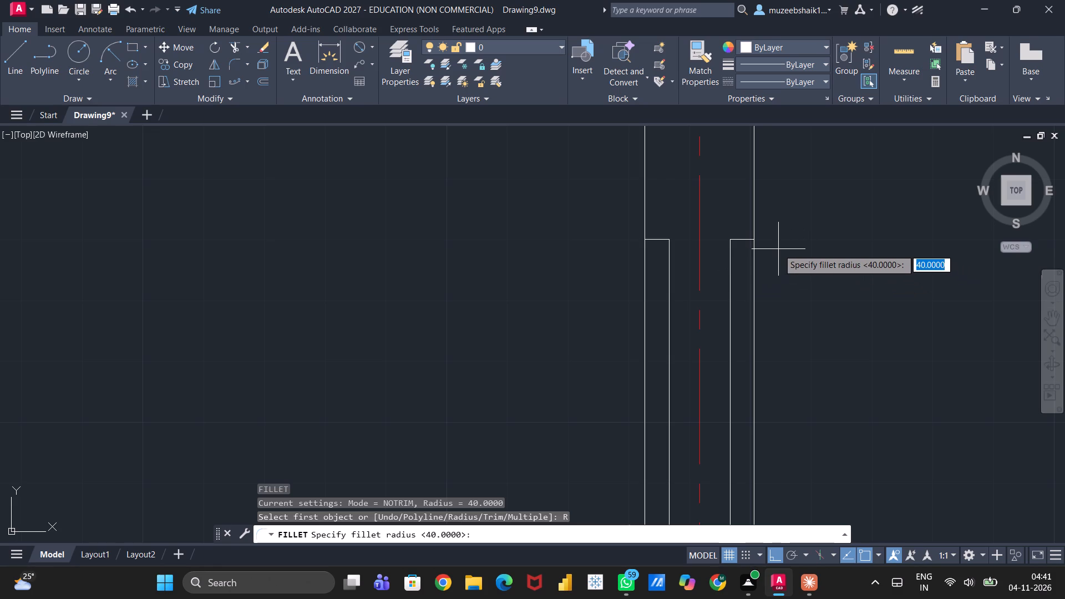
{"action": "key", "text": "1"}
{"action": "key", "text": "Return"}
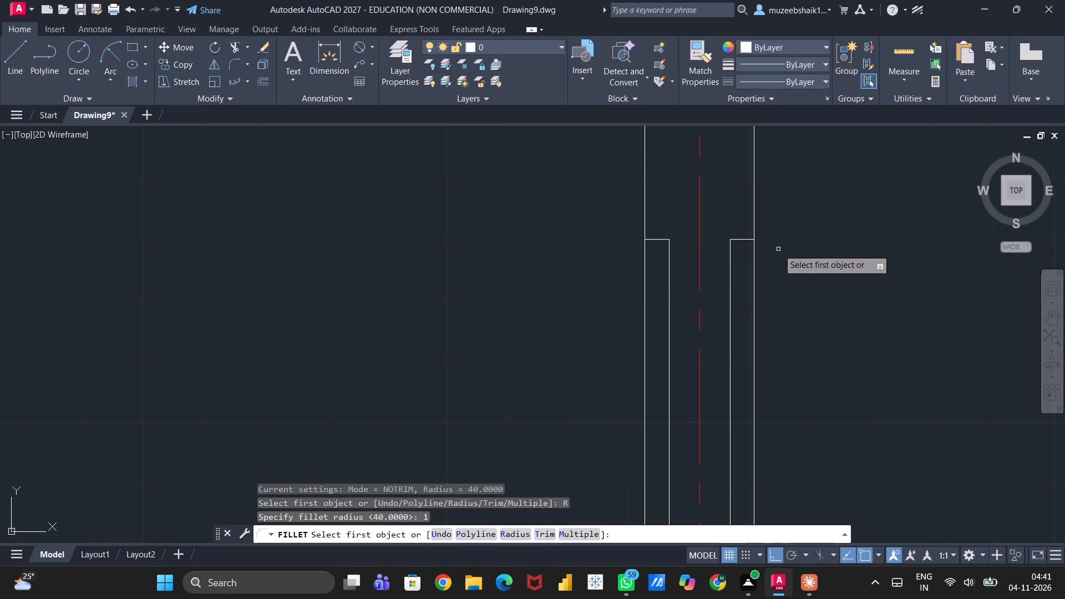
{"action": "left_click", "coordinate": [742, 239]}
{"action": "left_click", "coordinate": [732, 255]}
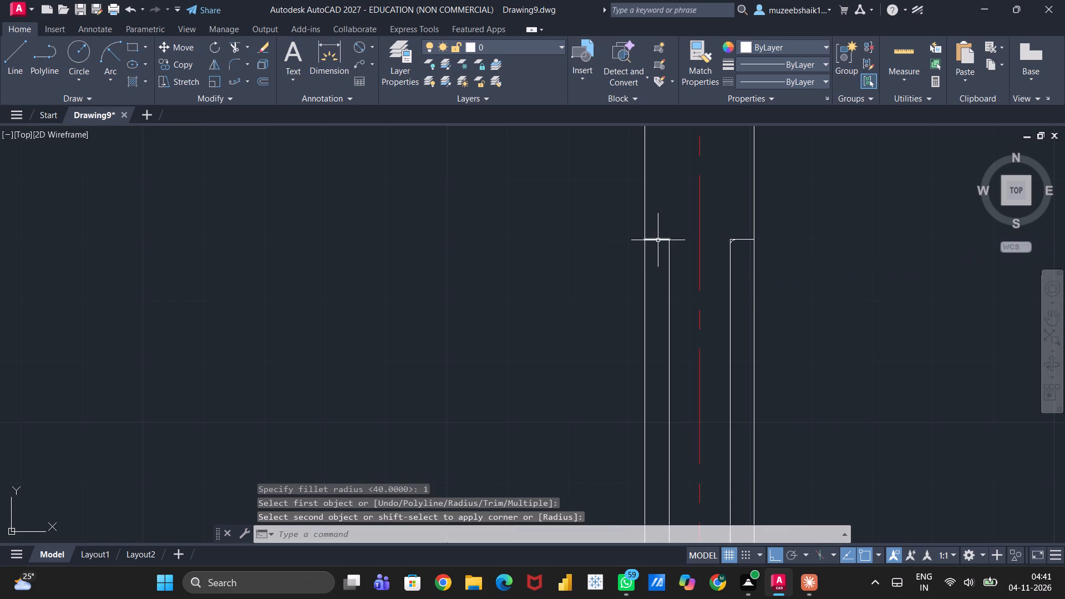
{"action": "key", "text": "f"}
{"action": "key", "text": "Return"}
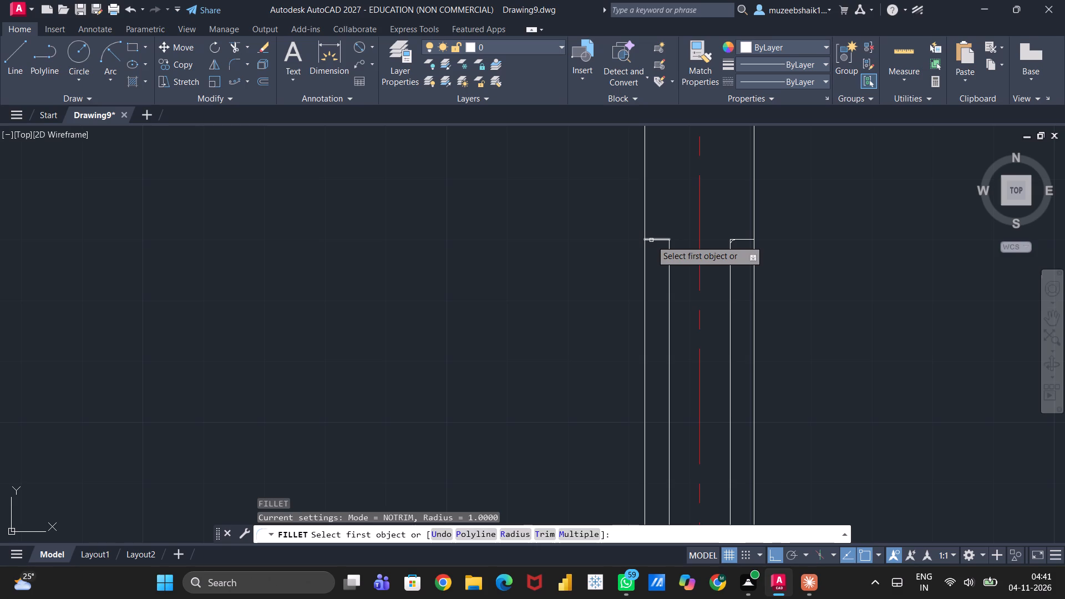
{"action": "left_click", "coordinate": [651, 240]}
{"action": "left_click", "coordinate": [670, 265]}
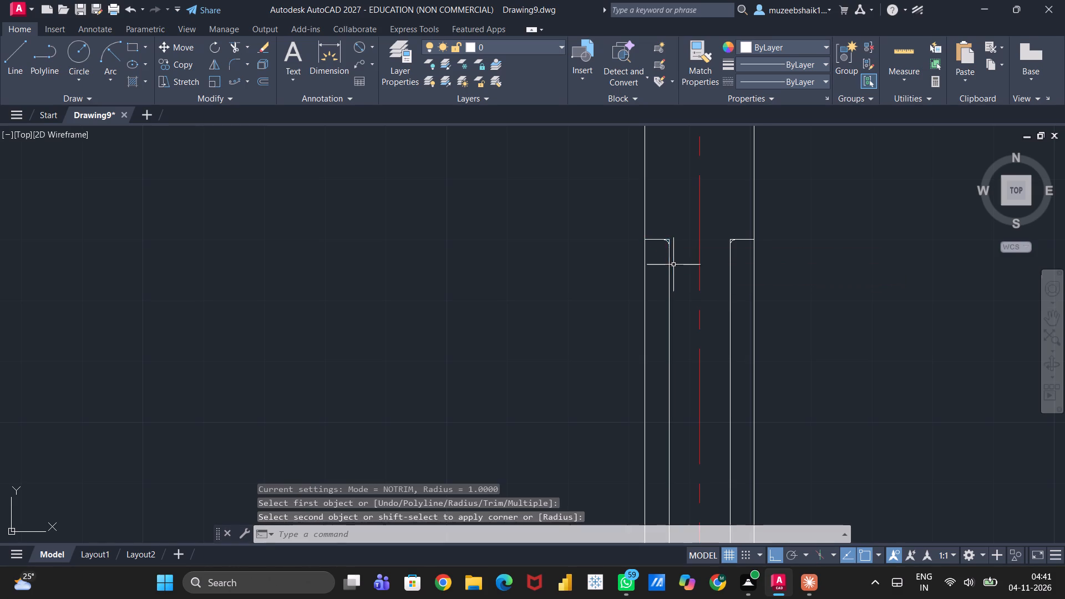
Fillet the inner bottom corners of both recess strips in the side view's shank with radius 1.
{"action": "scroll", "coordinate": [692, 261], "scroll_direction": "down", "scroll_amount": 3}
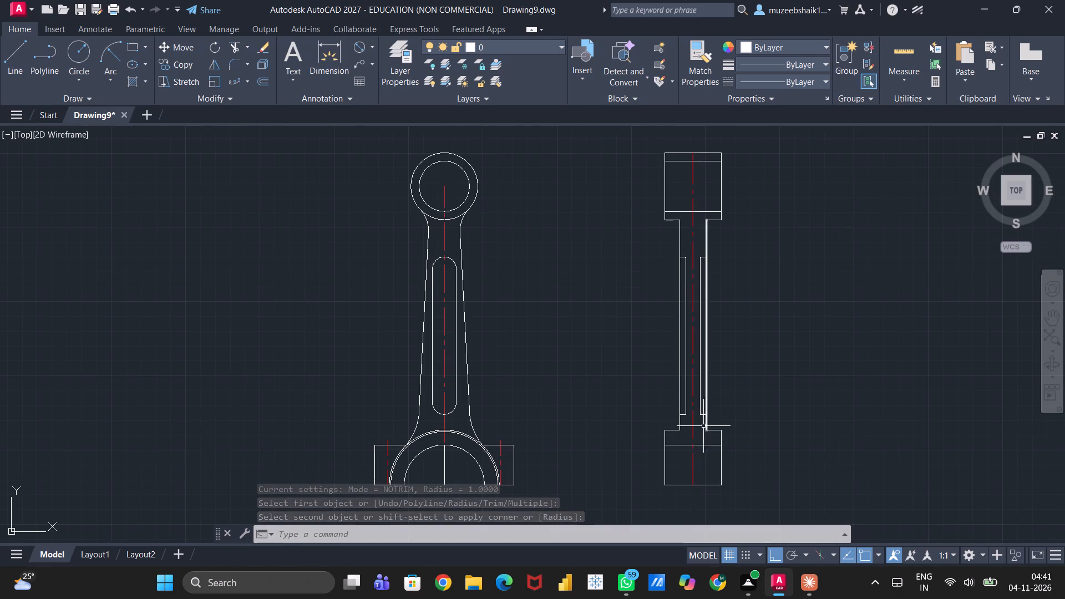
{"action": "scroll", "coordinate": [698, 423], "scroll_direction": "up", "scroll_amount": 3}
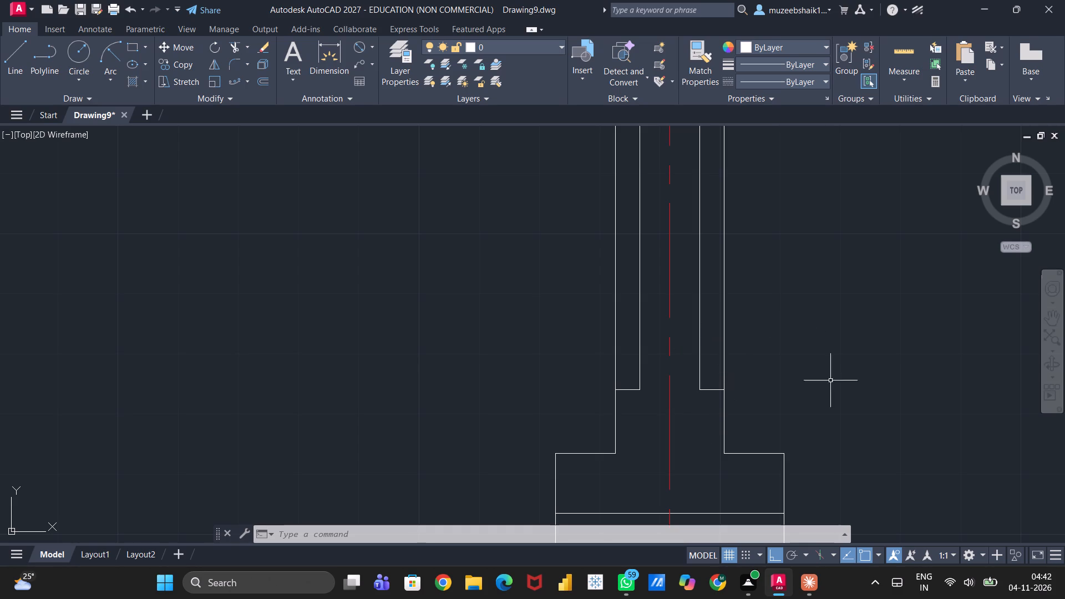
{"action": "key", "text": "f"}
{"action": "key", "text": "Return"}
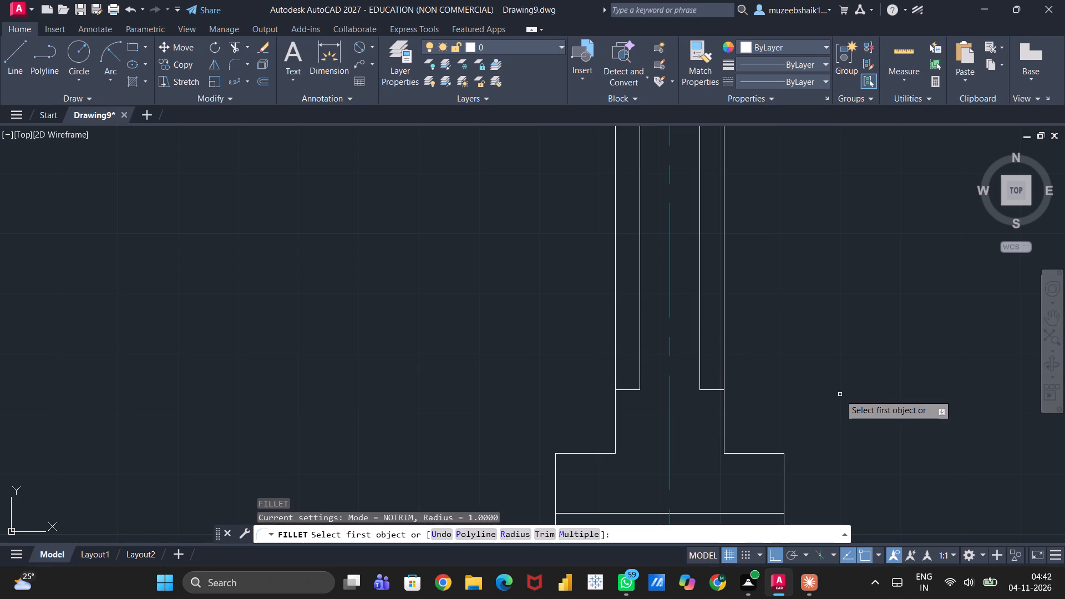
{"action": "scroll", "coordinate": [767, 304], "scroll_direction": "down", "scroll_amount": 2}
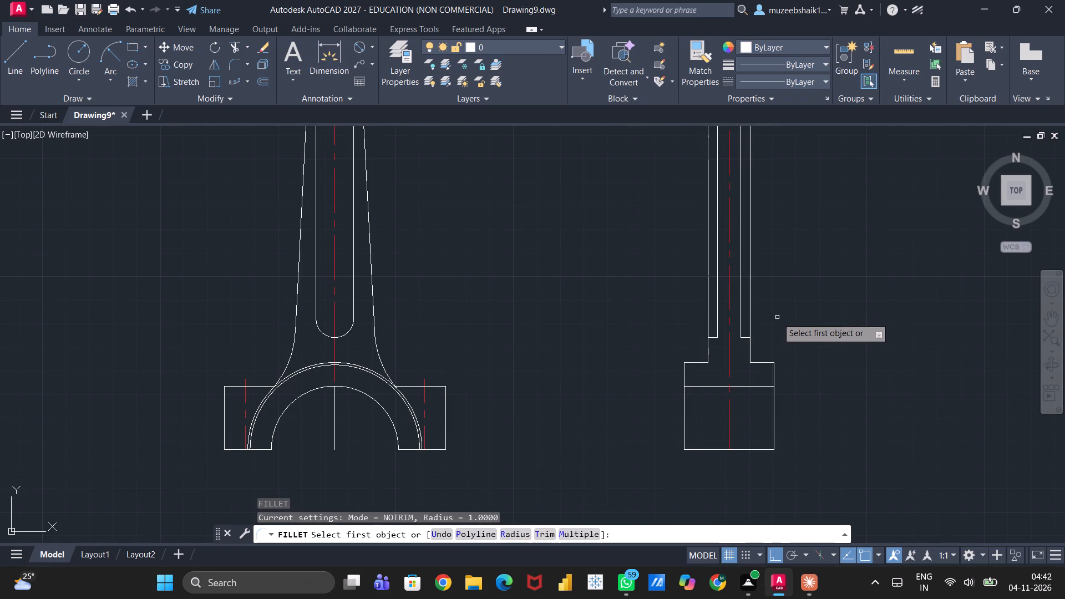
{"action": "left_click", "coordinate": [741, 328]}
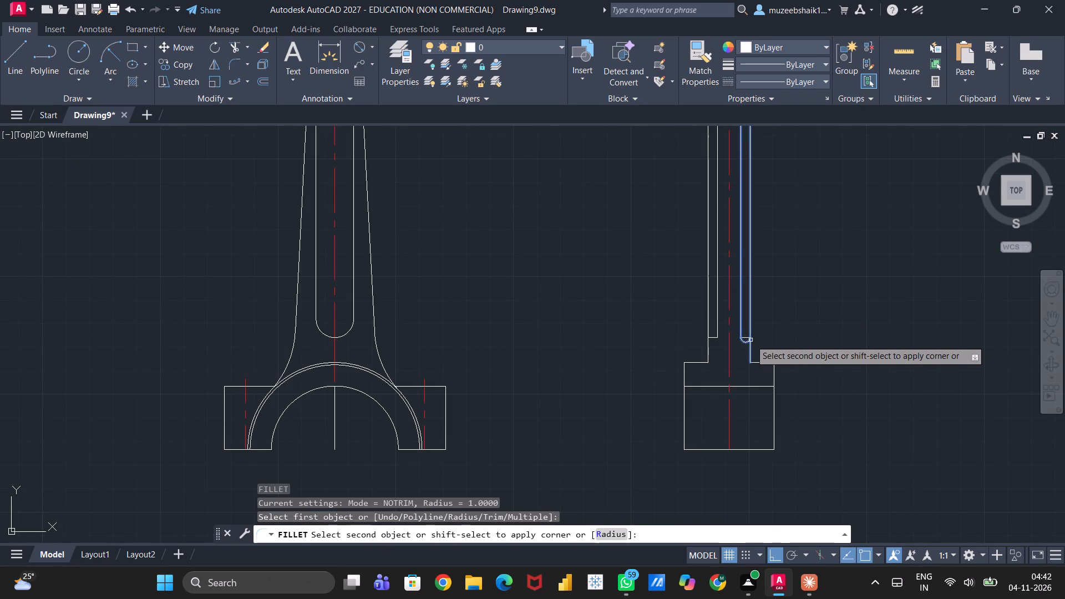
{"action": "scroll", "coordinate": [747, 336], "scroll_direction": "up", "scroll_amount": 2}
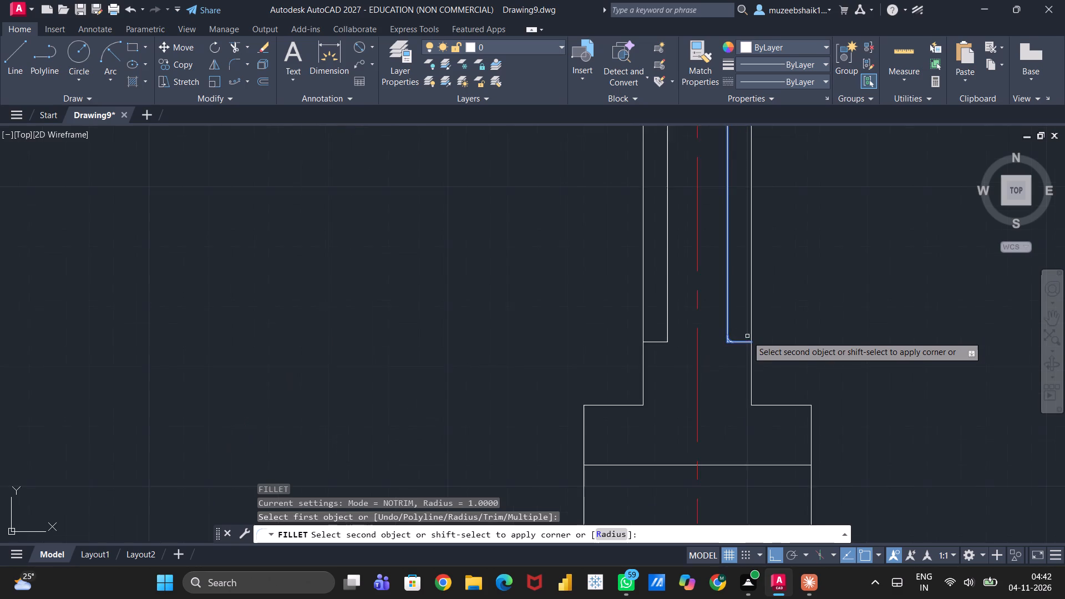
{"action": "scroll", "coordinate": [747, 336], "scroll_direction": "up", "scroll_amount": 1}
{"action": "left_click", "coordinate": [729, 344]}
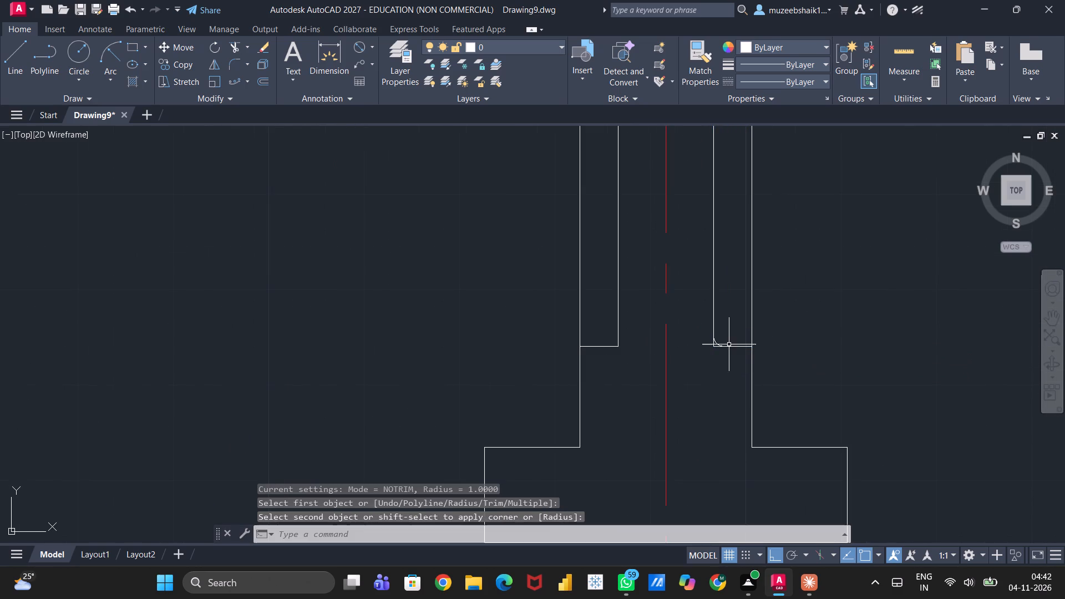
{"action": "key", "text": "f"}
{"action": "key", "text": "Return"}
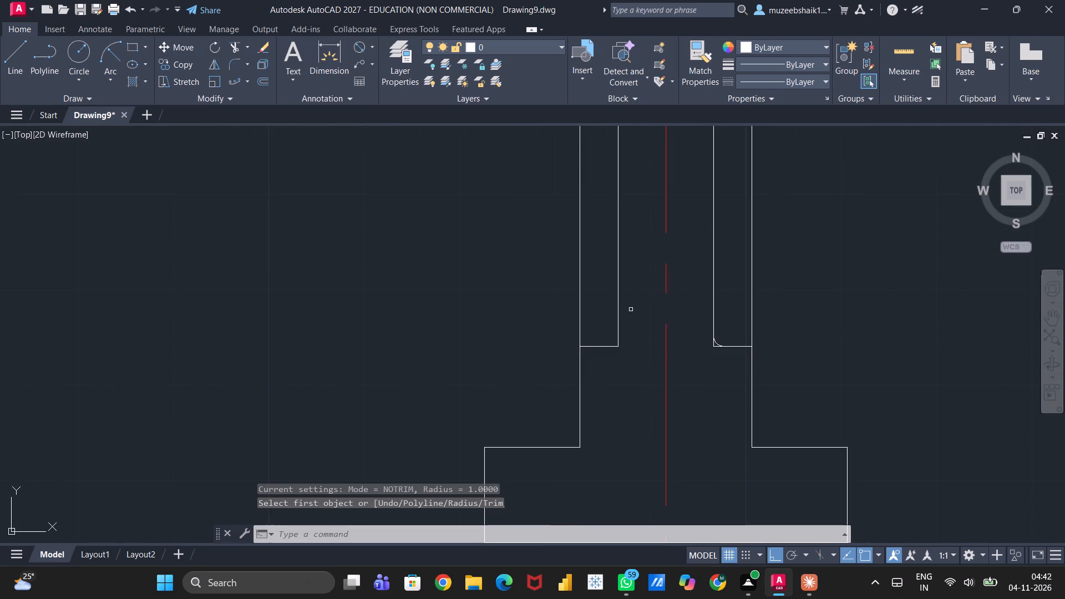
{"action": "left_click", "coordinate": [618, 314]}
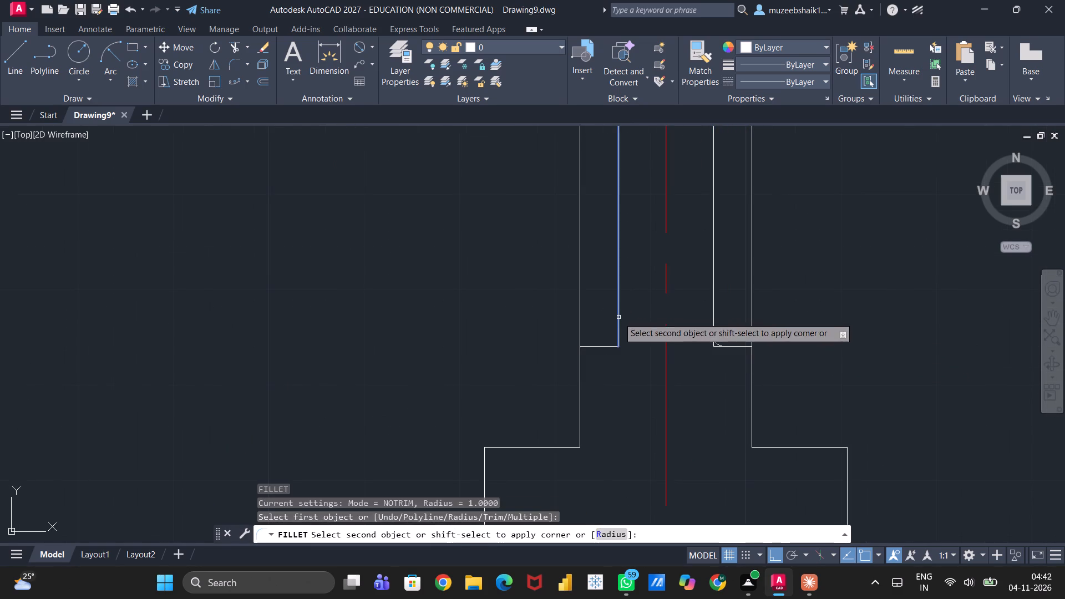
{"action": "left_click", "coordinate": [596, 346]}
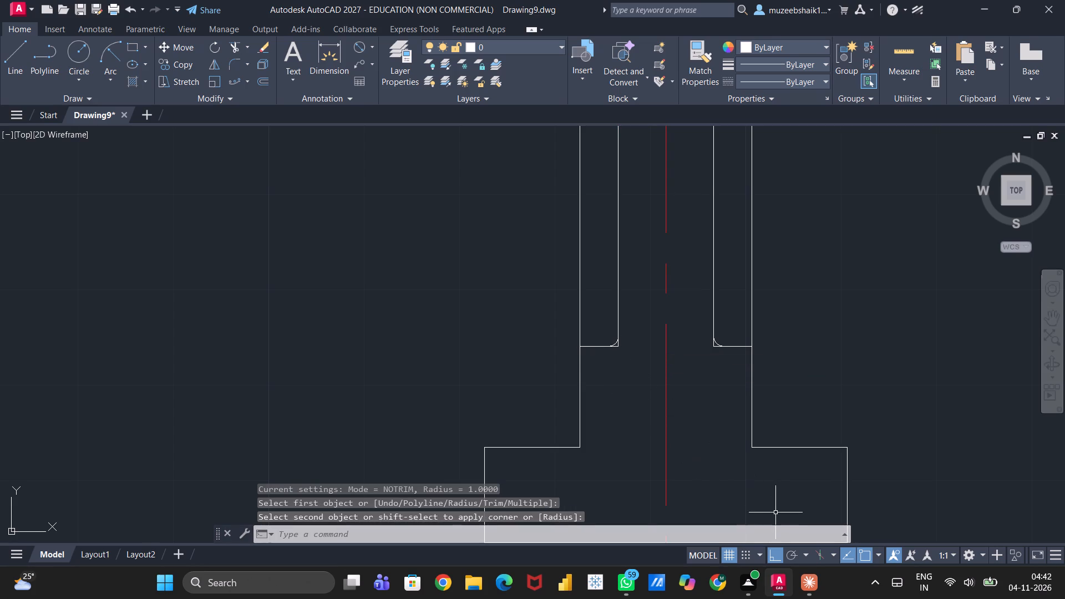
Fillet both corners where the side view's shank meets the big end with radius 3.
{"action": "key", "text": "f"}
{"action": "key", "text": "Return"}
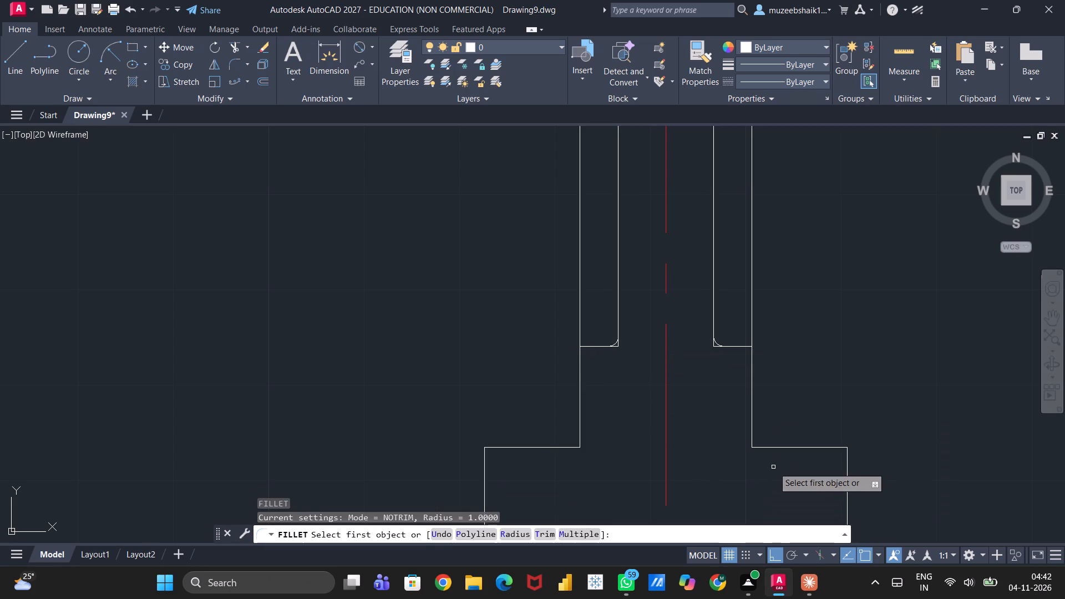
{"action": "key", "text": "r"}
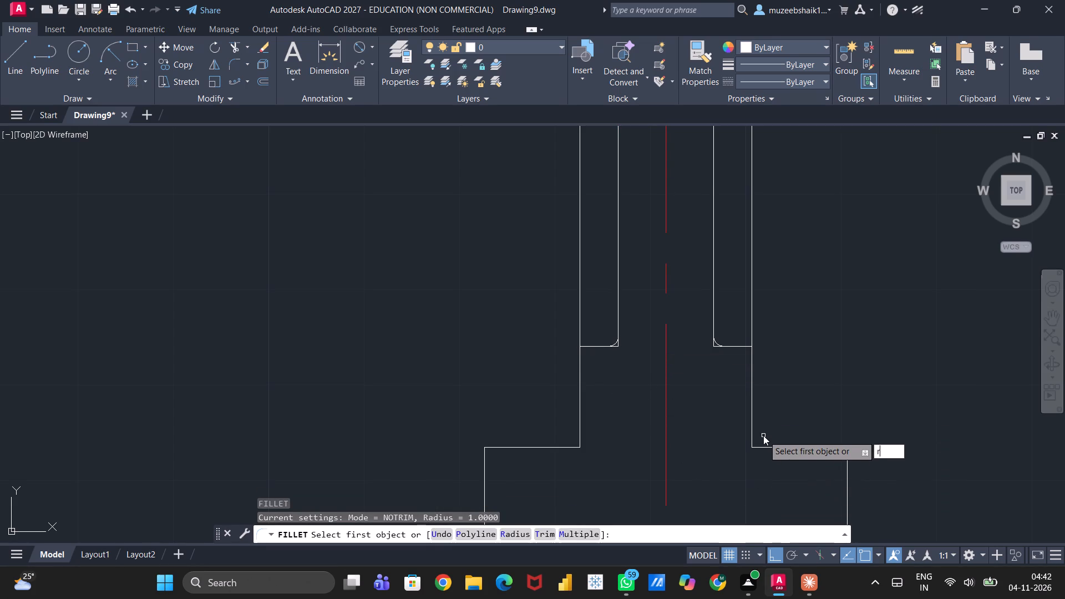
{"action": "key", "text": "Return"}
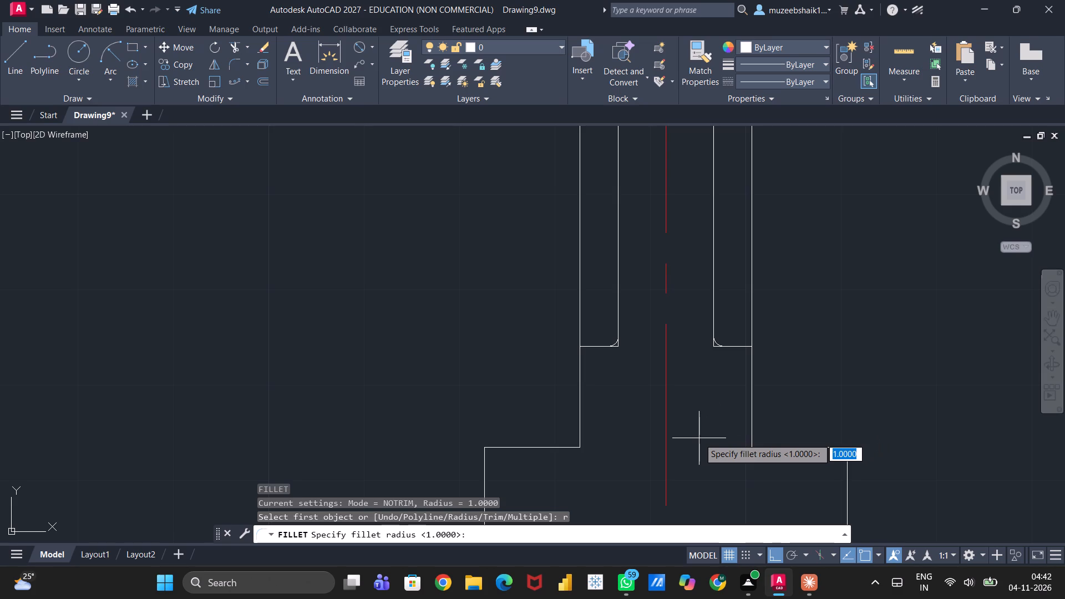
{"action": "key", "text": "3"}
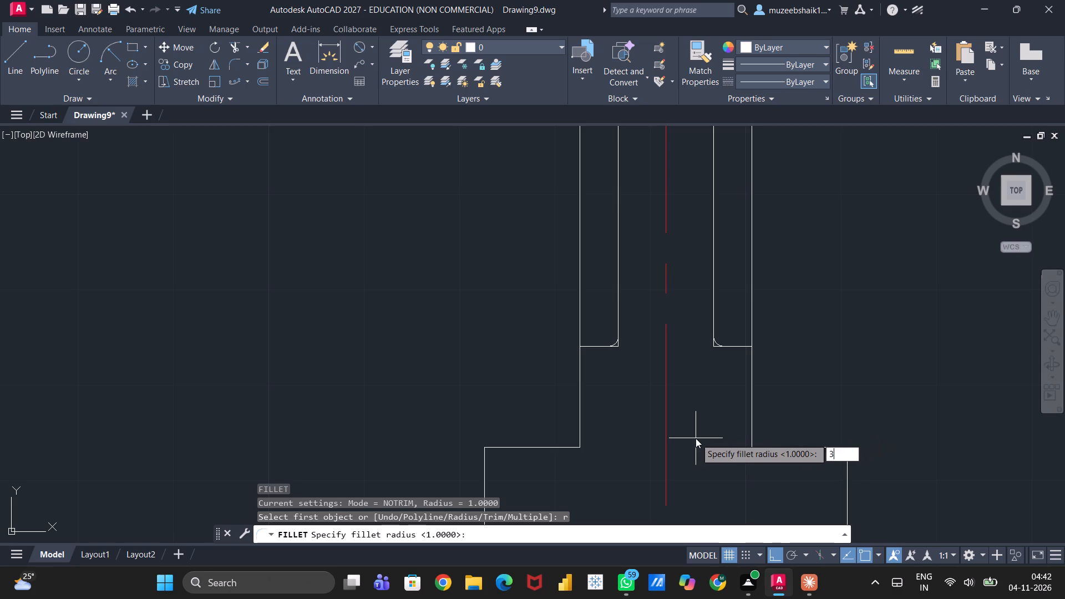
{"action": "key", "text": "Return"}
{"action": "left_click", "coordinate": [753, 424]}
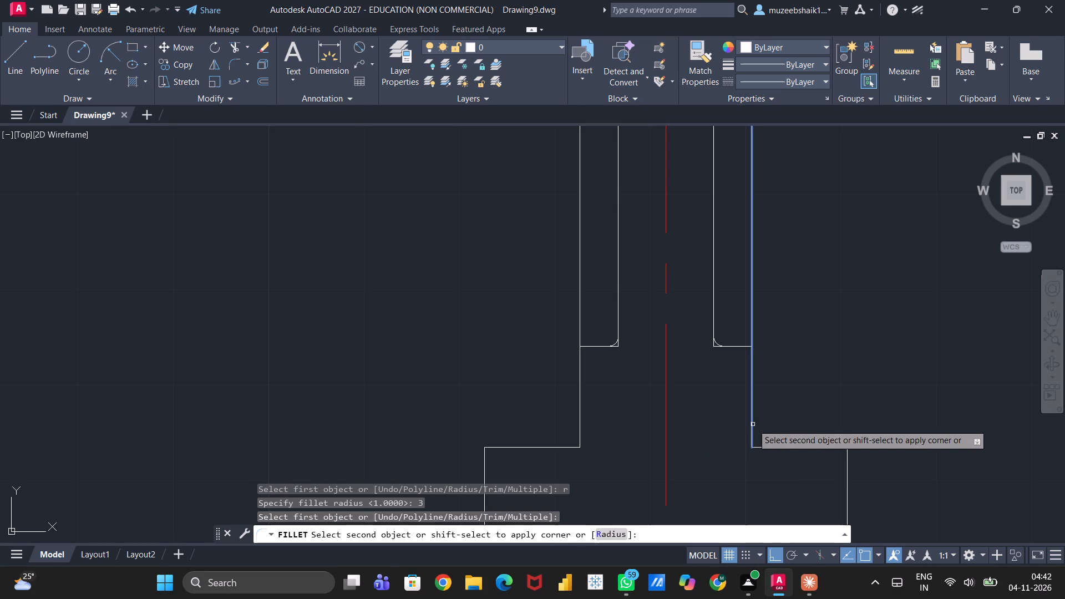
{"action": "left_click", "coordinate": [794, 449]}
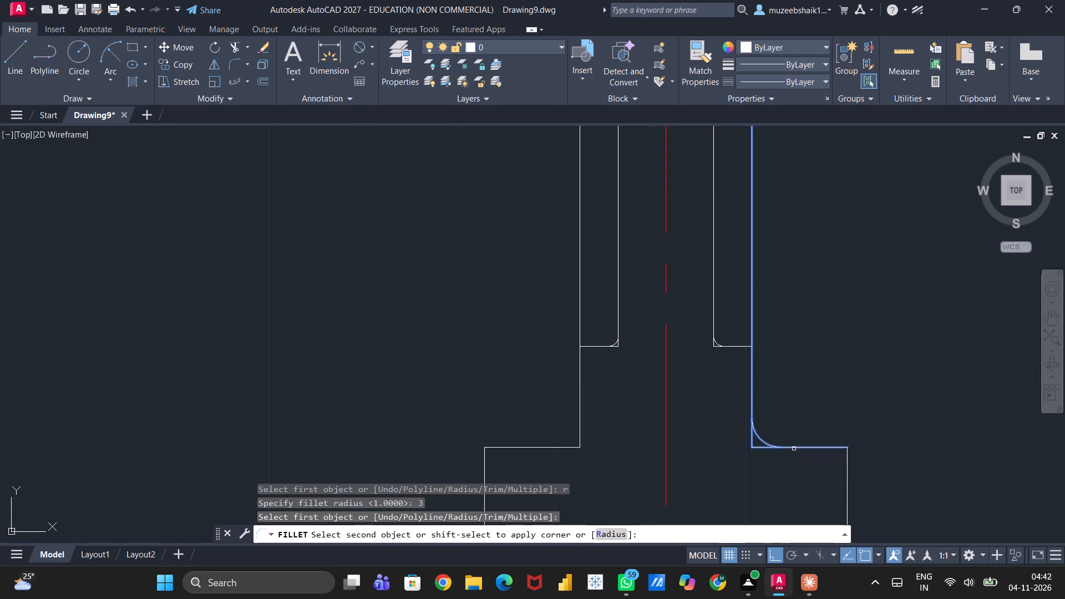
{"action": "key", "text": "f"}
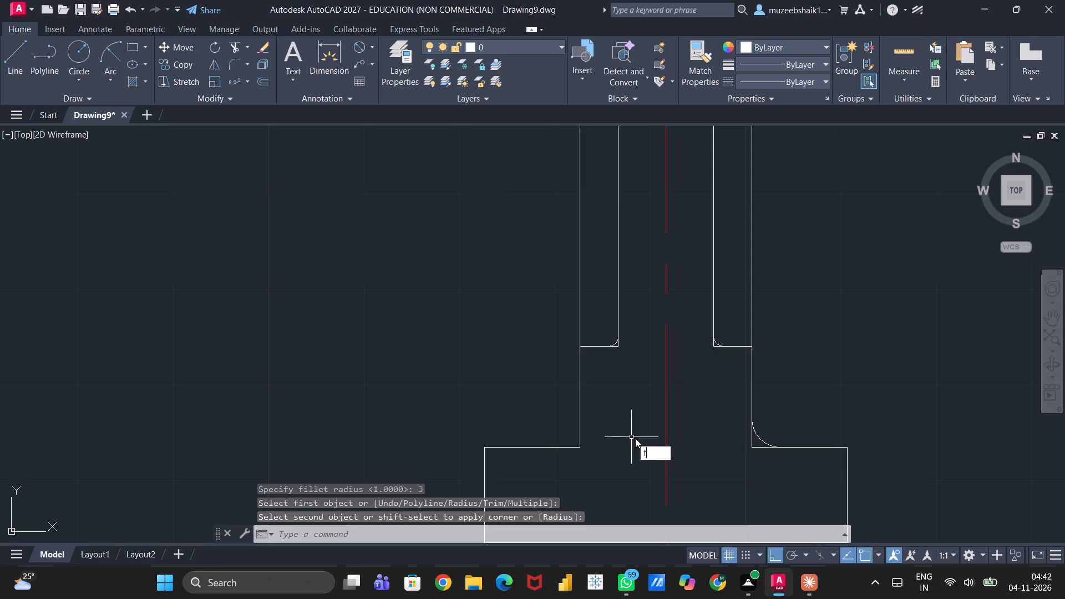
{"action": "key", "text": "Return"}
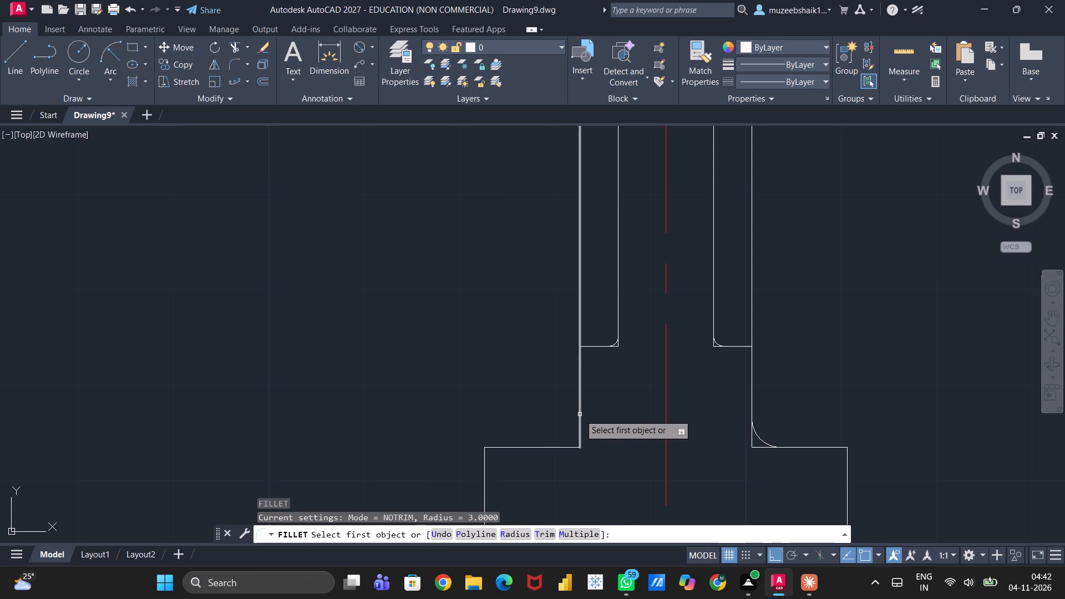
{"action": "left_click", "coordinate": [580, 414]}
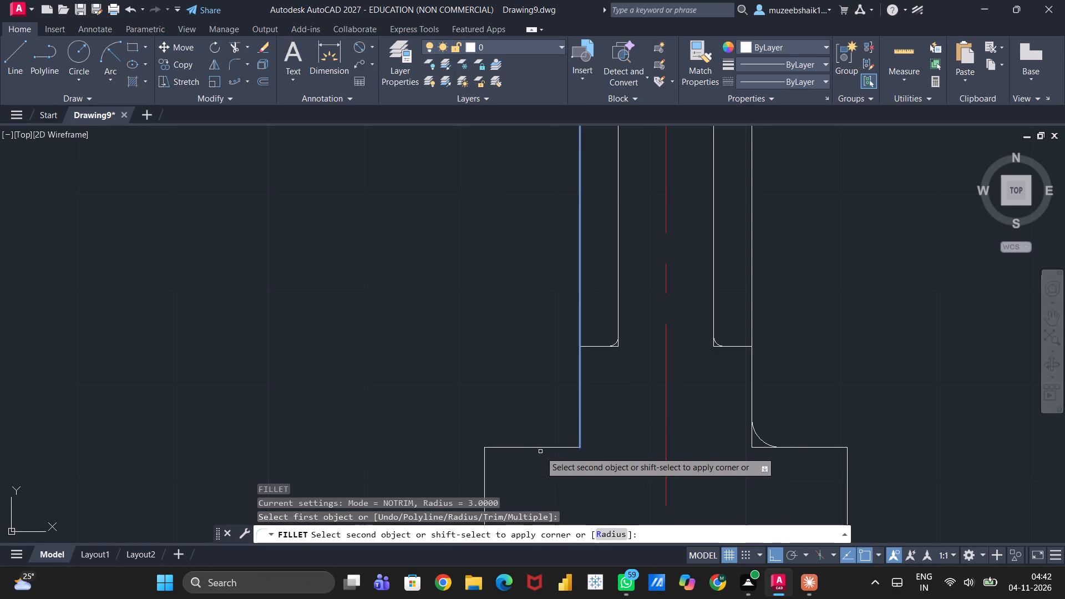
{"action": "left_click", "coordinate": [536, 446]}
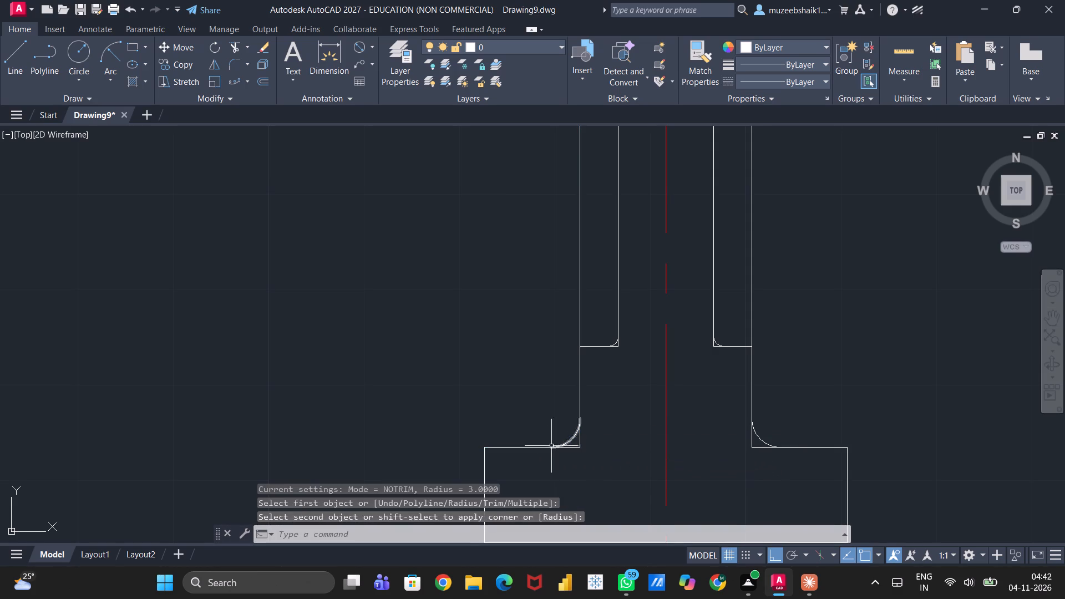
Trim the leftover corner lines outside both radius 3 fillets at the side view's big end.
{"action": "key", "text": "t"}
{"action": "key", "text": "r"}
{"action": "key", "text": "Return"}
{"action": "left_click", "coordinate": [572, 446]}
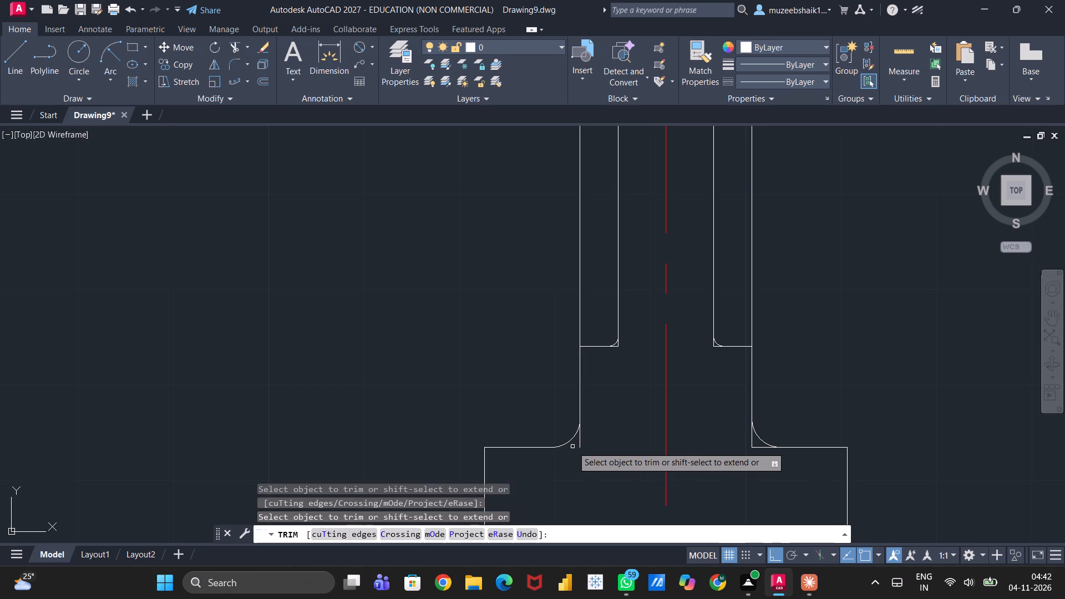
{"action": "left_click", "coordinate": [579, 446]}
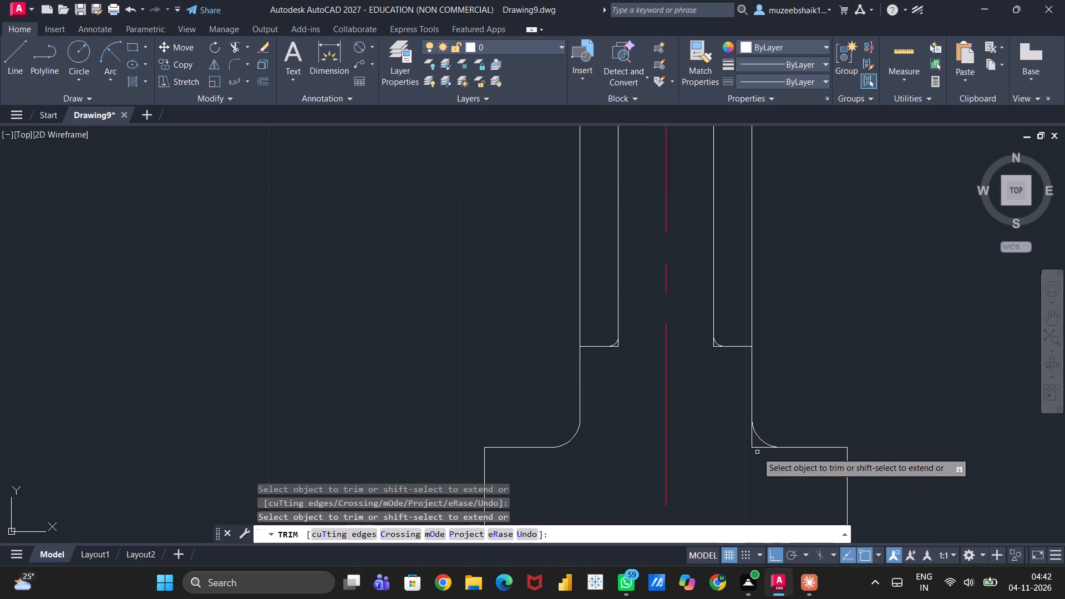
{"action": "left_click", "coordinate": [753, 449]}
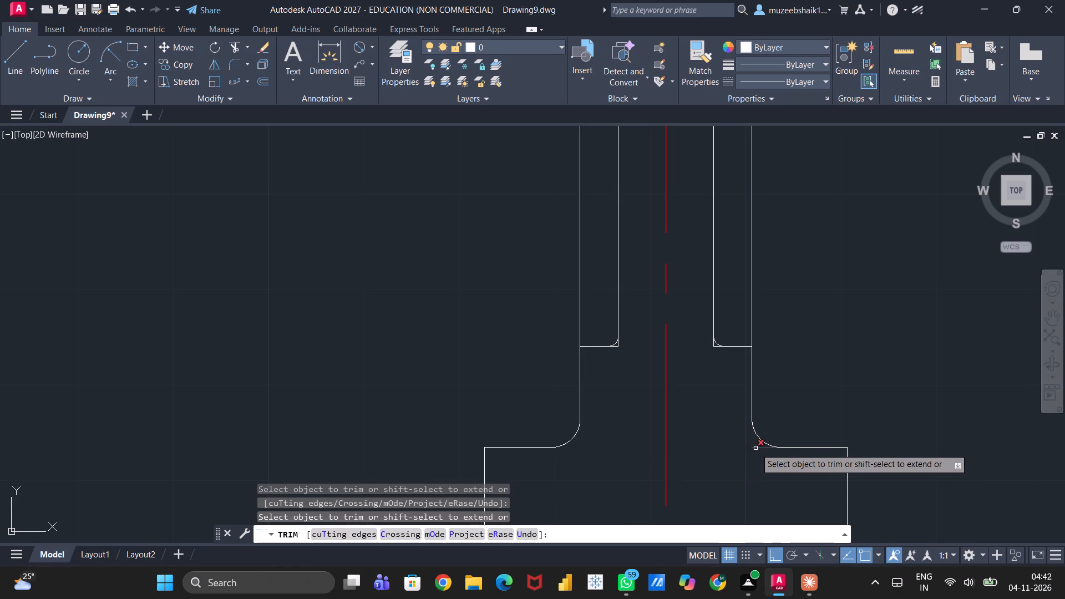
{"action": "double_click", "coordinate": [755, 448]}
Trim the leftover square corners outside the fillets at the bottom of both recess strips in the side view.
{"action": "scroll", "coordinate": [716, 354], "scroll_direction": "up", "scroll_amount": 1}
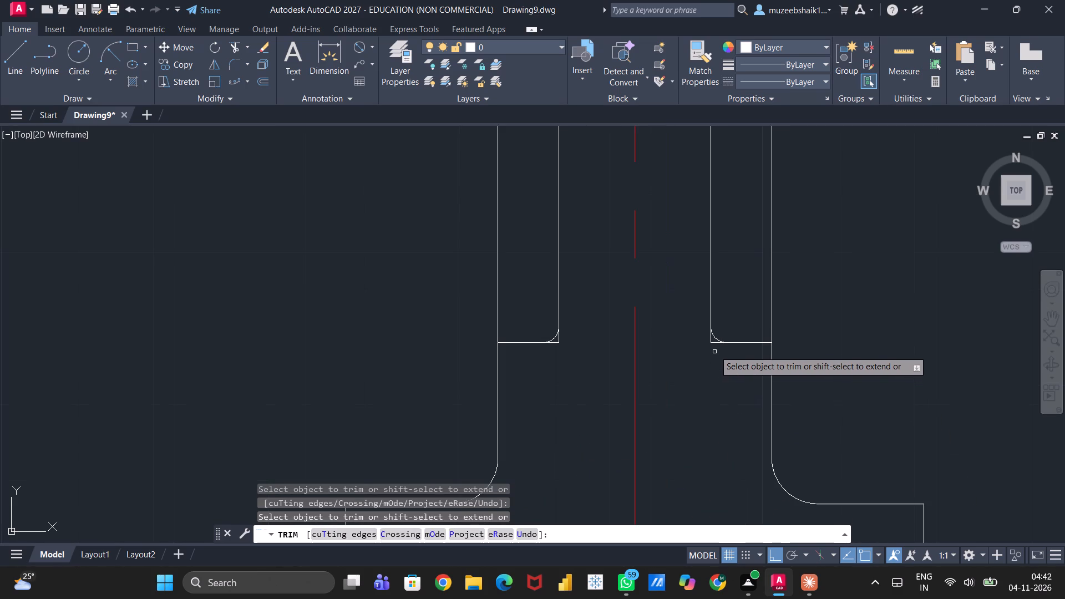
{"action": "left_click", "coordinate": [709, 340]}
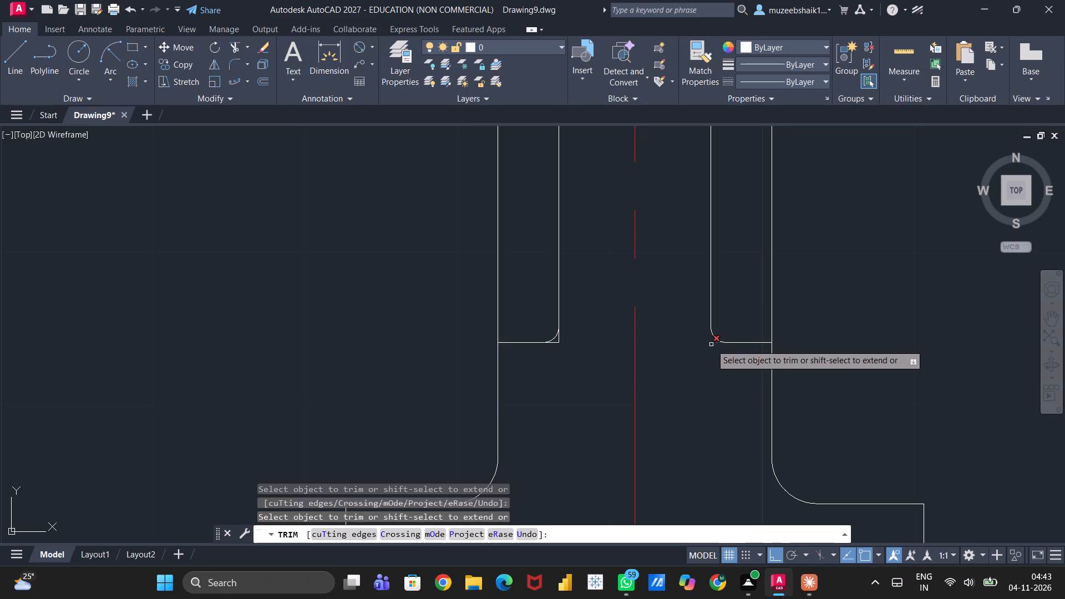
{"action": "left_click", "coordinate": [711, 344]}
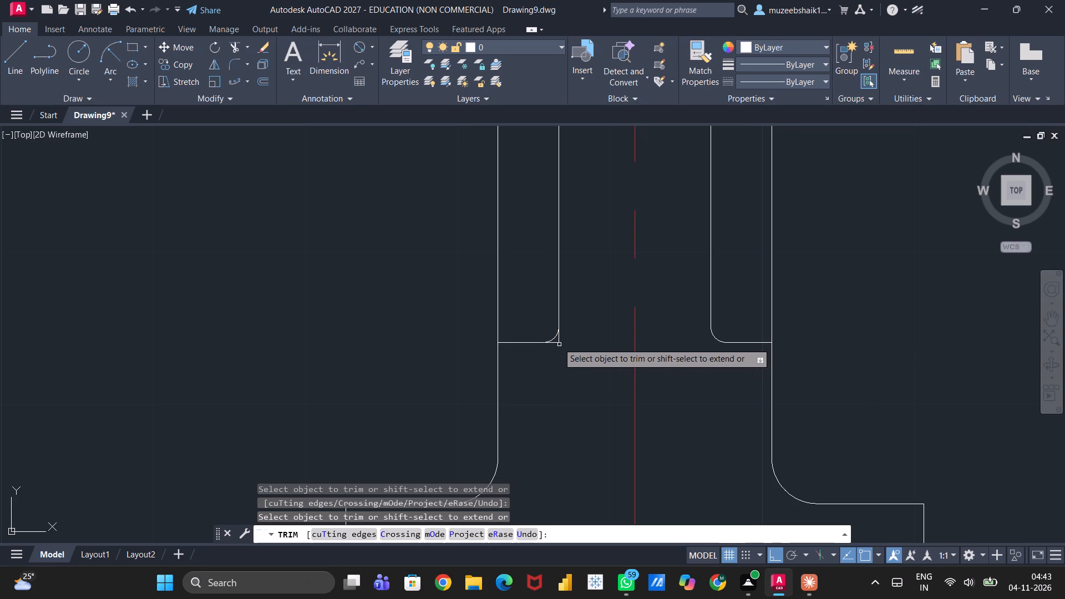
{"action": "left_click", "coordinate": [558, 343]}
{"action": "left_click", "coordinate": [558, 343]}
Trim the leftover square corners outside the fillets at the top of both recess strips in the side view.
{"action": "scroll", "coordinate": [557, 343], "scroll_direction": "down", "scroll_amount": 3}
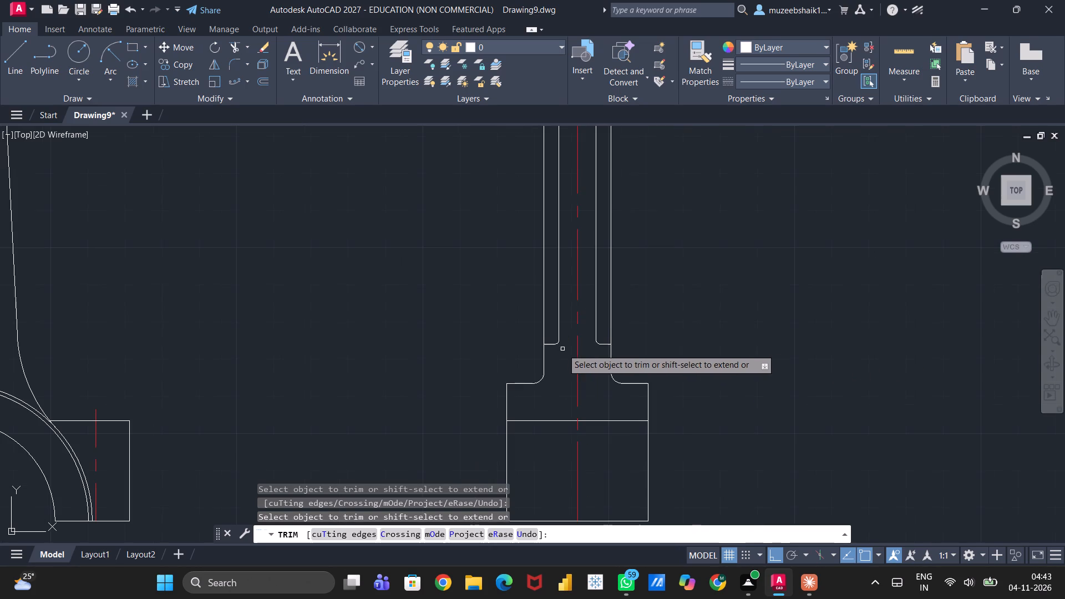
{"action": "middle_click_drag", "start_coordinate": [591, 246], "coordinate": [595, 496]}
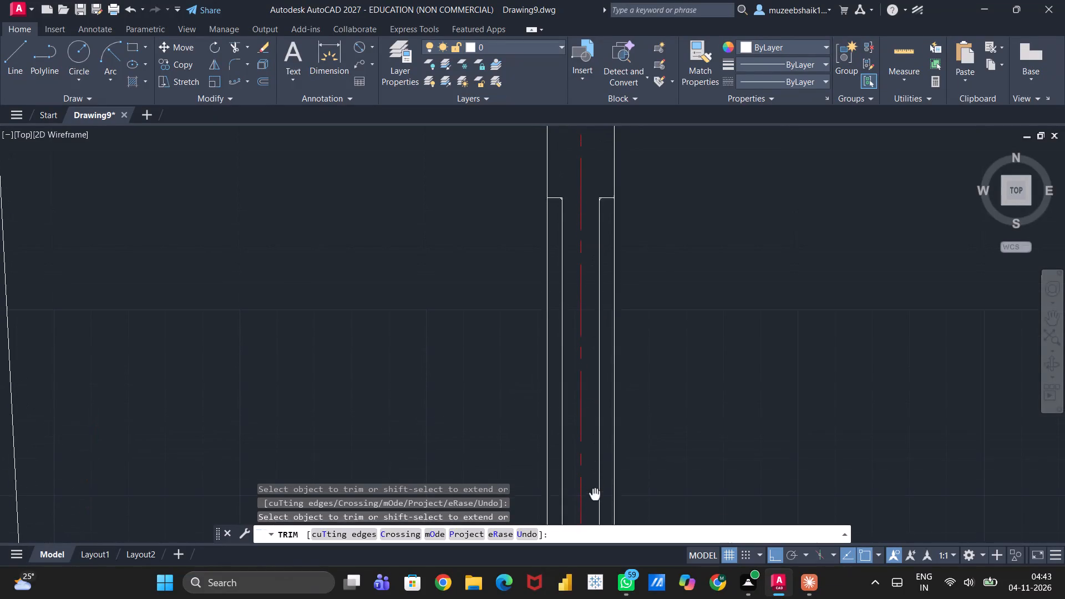
{"action": "middle_click_drag", "start_coordinate": [595, 496], "coordinate": [595, 507]}
{"action": "scroll", "coordinate": [590, 220], "scroll_direction": "up", "scroll_amount": 4}
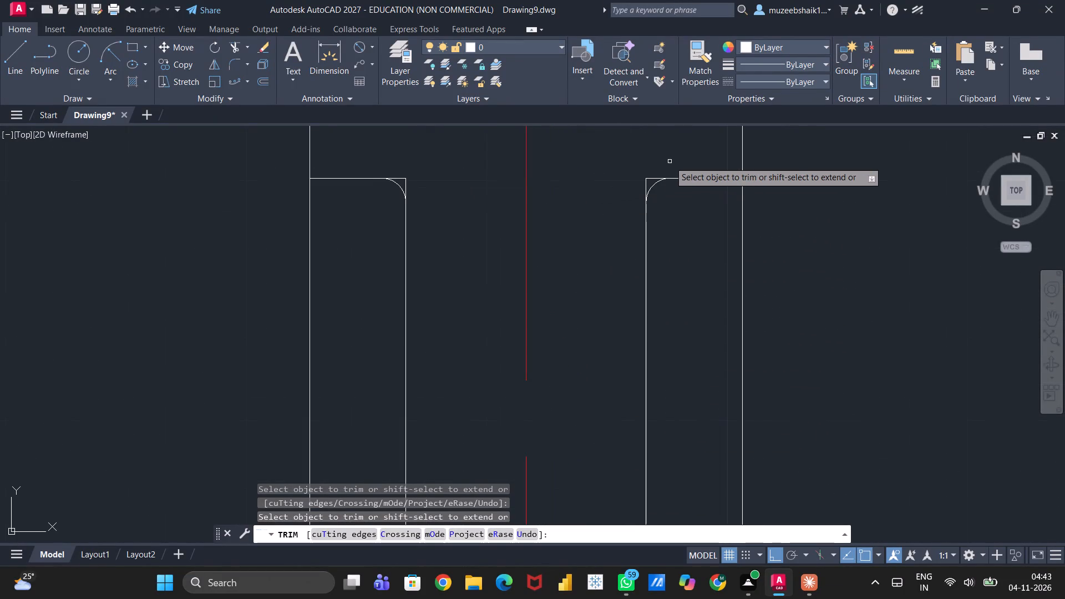
{"action": "left_click", "coordinate": [651, 180]}
{"action": "left_click_drag", "start_coordinate": [650, 180], "coordinate": [643, 180]}
{"action": "left_click", "coordinate": [643, 180]}
{"action": "left_click", "coordinate": [647, 180]}
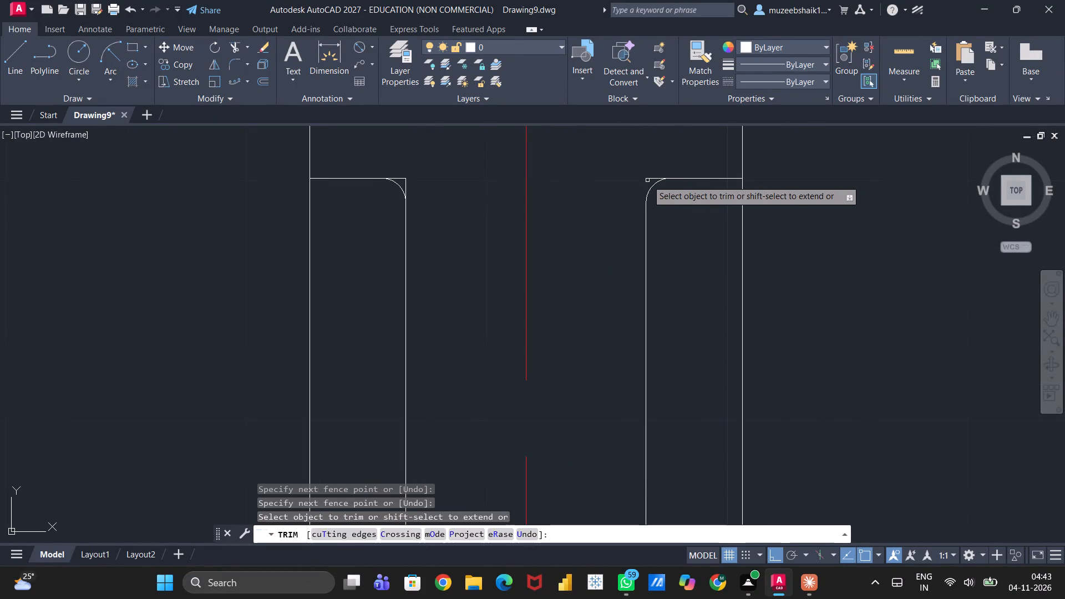
{"action": "left_click", "coordinate": [646, 177]}
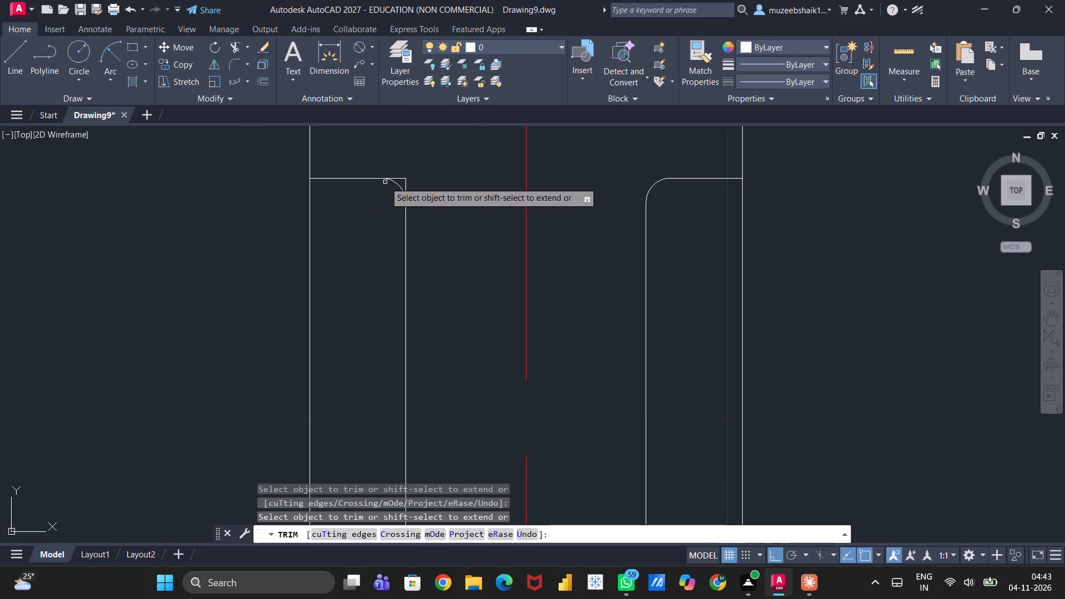
{"action": "left_click", "coordinate": [400, 178]}
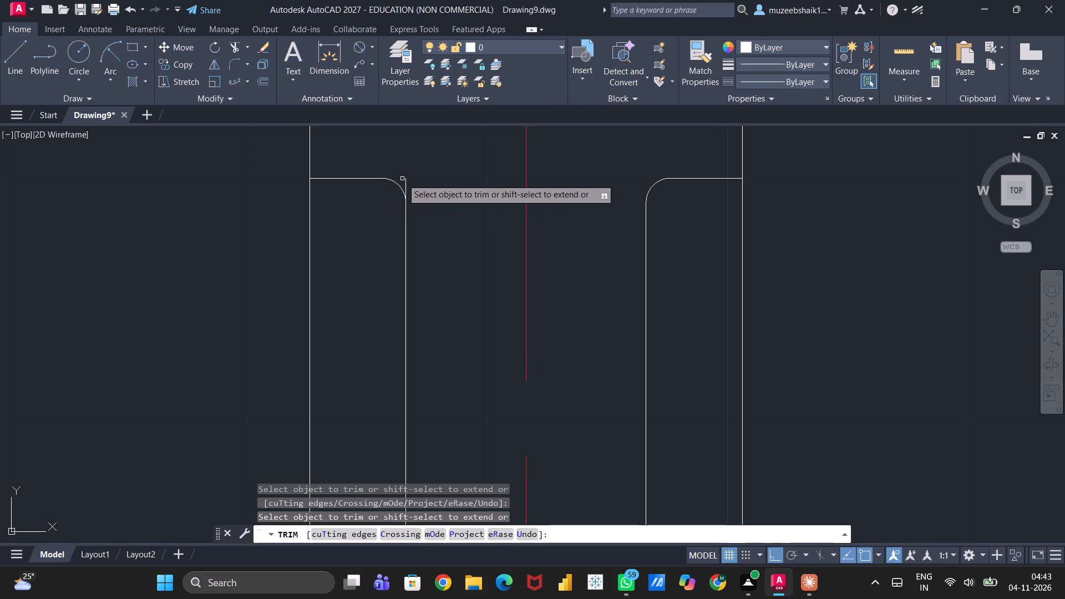
{"action": "left_click", "coordinate": [407, 185]}
{"action": "scroll", "coordinate": [407, 185], "scroll_direction": "down", "scroll_amount": 5}
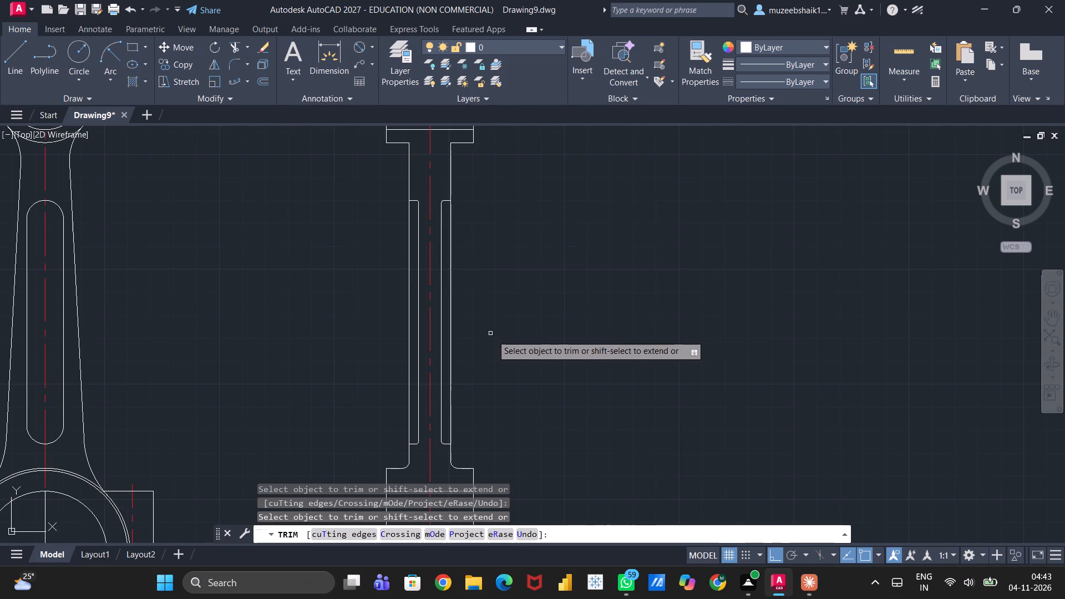
{"action": "scroll", "coordinate": [471, 442], "scroll_direction": "up", "scroll_amount": 1}
{"action": "middle_click_drag", "start_coordinate": [471, 442], "coordinate": [475, 437]}
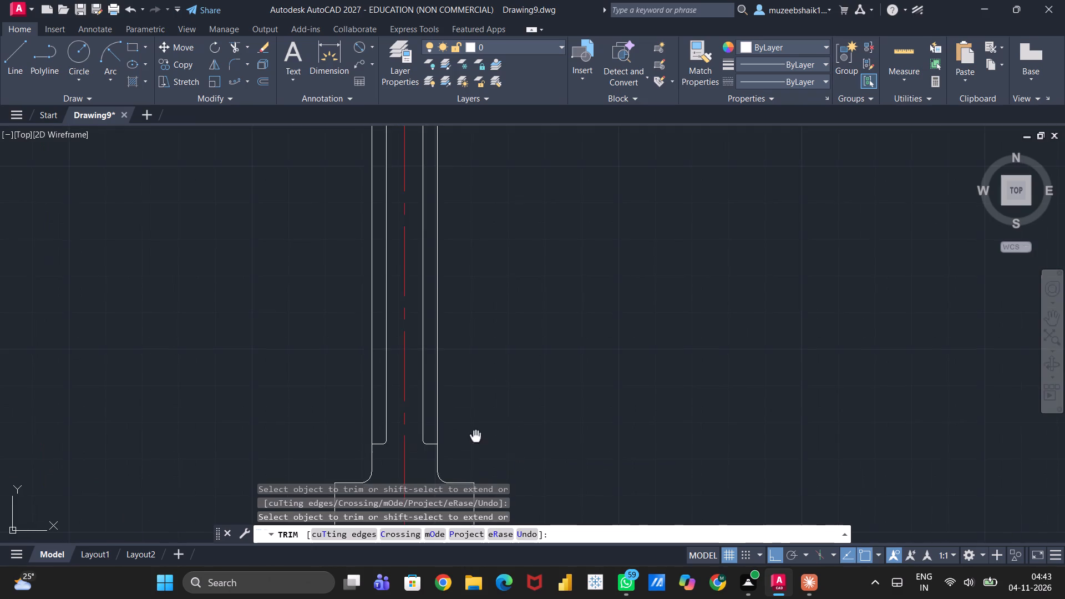
{"action": "middle_click_drag", "start_coordinate": [475, 437], "coordinate": [594, 265]}
{"action": "key", "text": "Escape"}
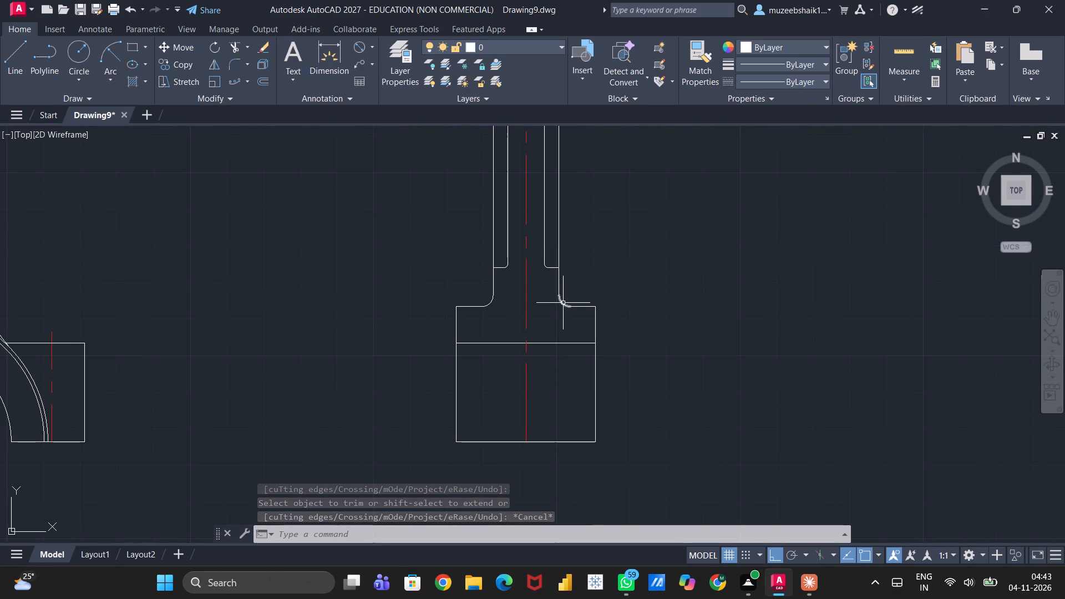
Add a radius dimension to the side view's right fillet between the shank and the big end.
{"action": "left_click", "coordinate": [369, 48]}
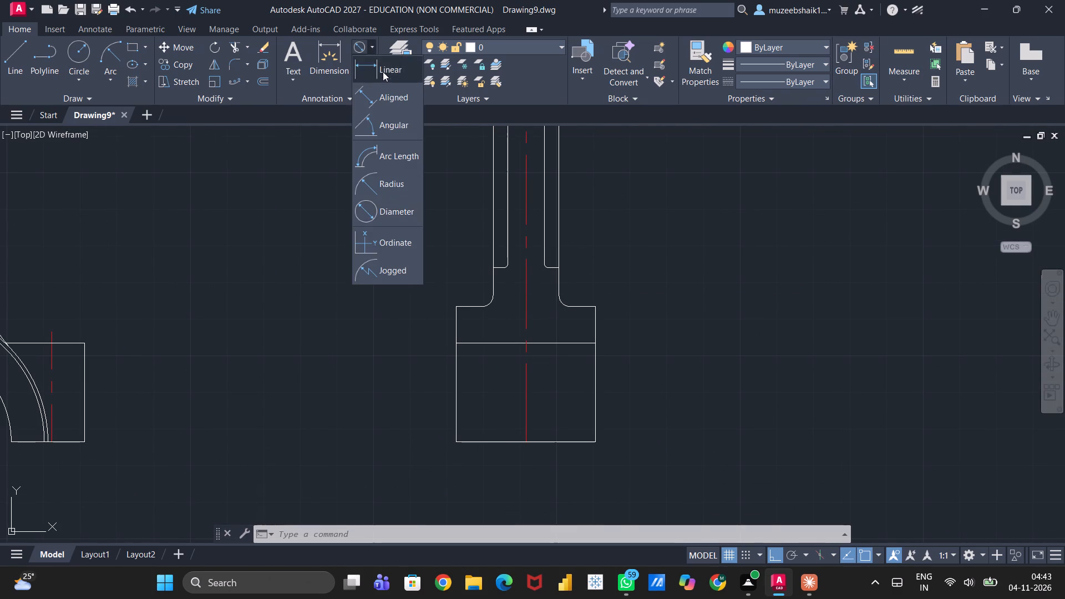
{"action": "left_click", "coordinate": [393, 184]}
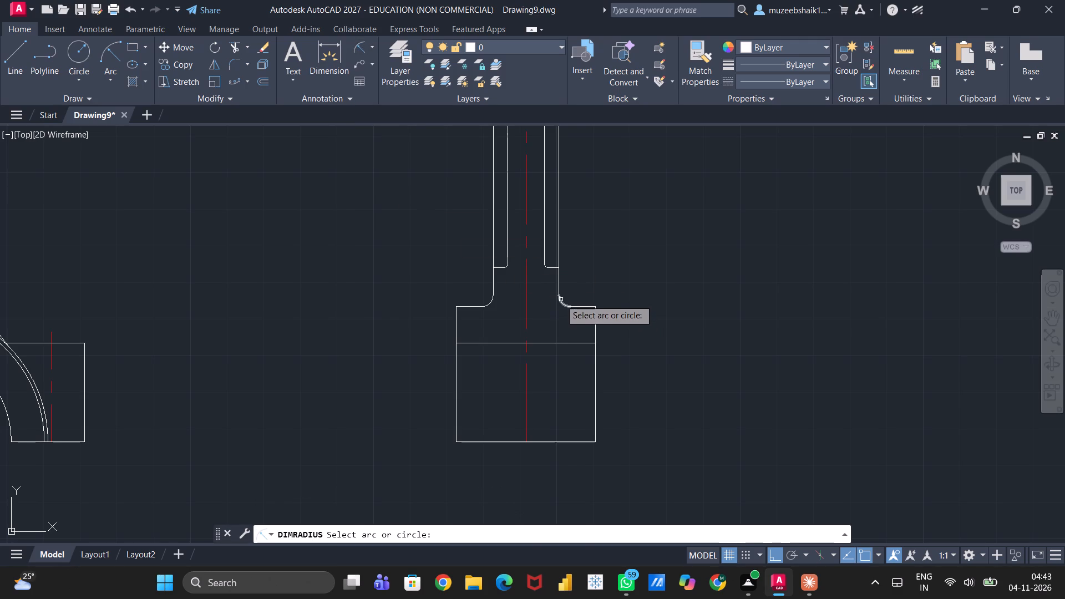
{"action": "left_click", "coordinate": [561, 299]}
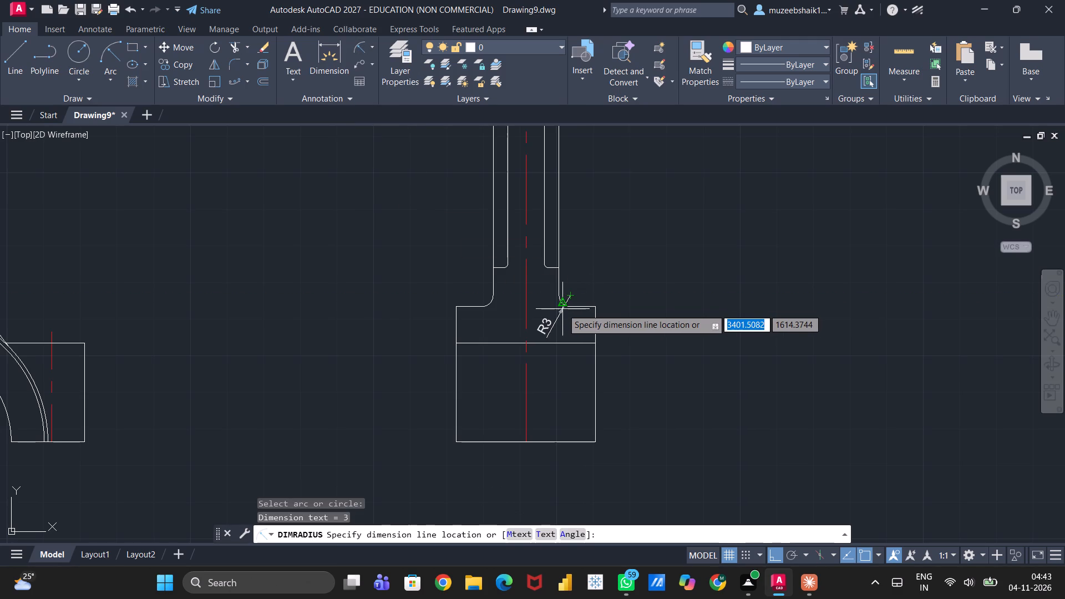
{"action": "left_click", "coordinate": [562, 306]}
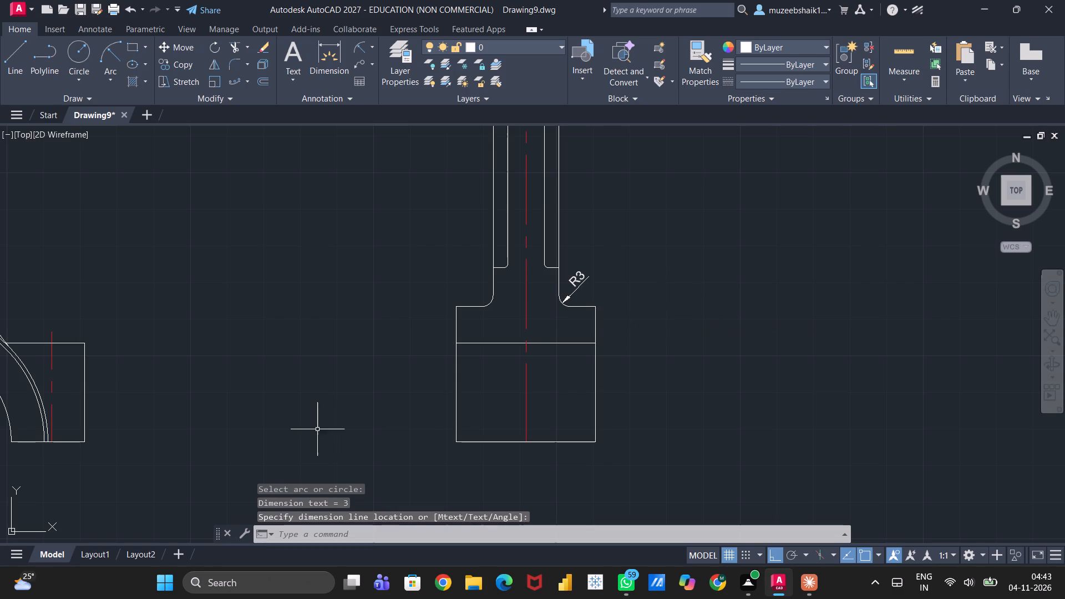
Draw two vertical rays downward from the bottom outer corners of the front view's big end.
{"action": "scroll", "coordinate": [331, 449], "scroll_direction": "down", "scroll_amount": 1}
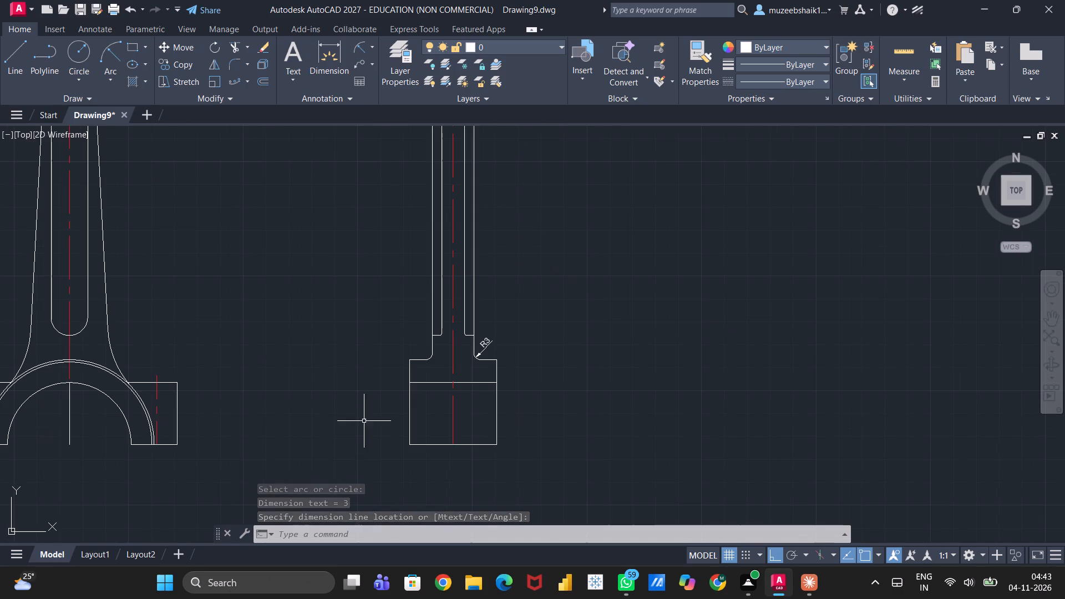
{"action": "scroll", "coordinate": [400, 298], "scroll_direction": "down", "scroll_amount": 1}
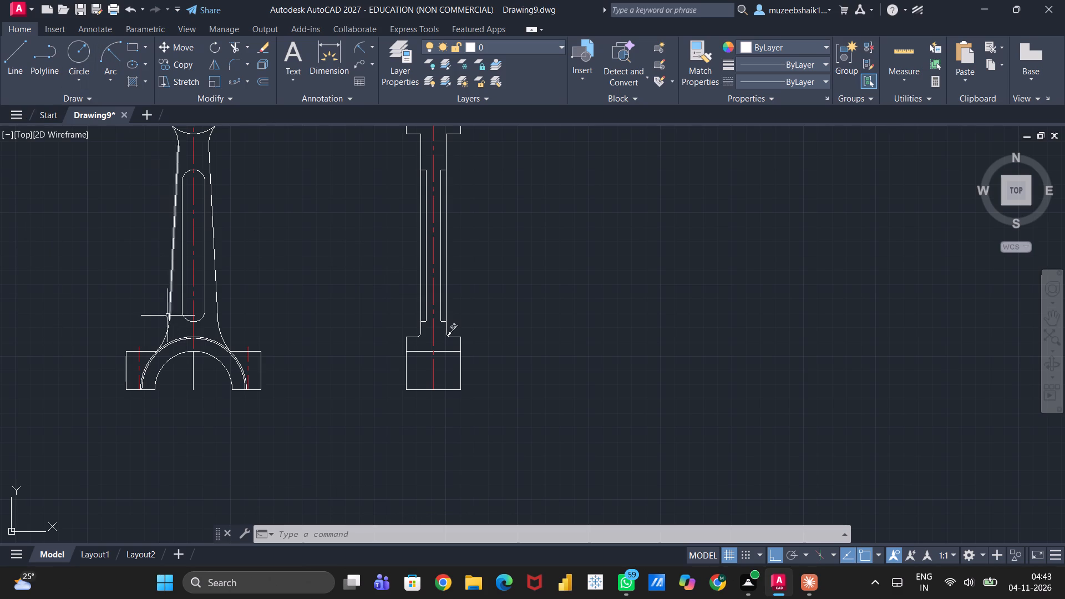
{"action": "middle_click_drag", "start_coordinate": [114, 287], "coordinate": [216, 344]}
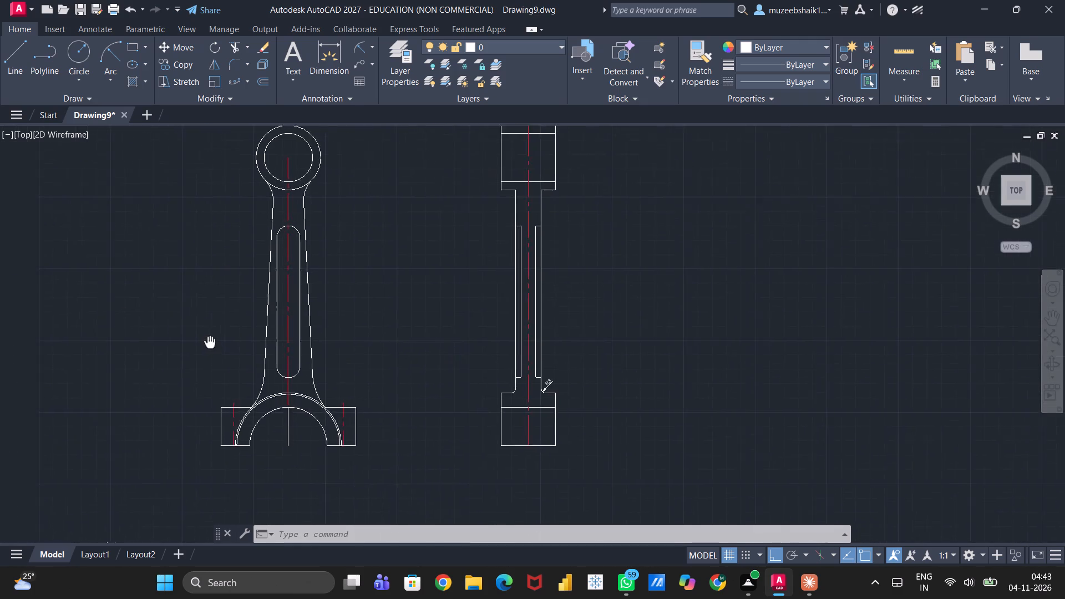
{"action": "middle_click_drag", "start_coordinate": [216, 344], "coordinate": [313, 363]}
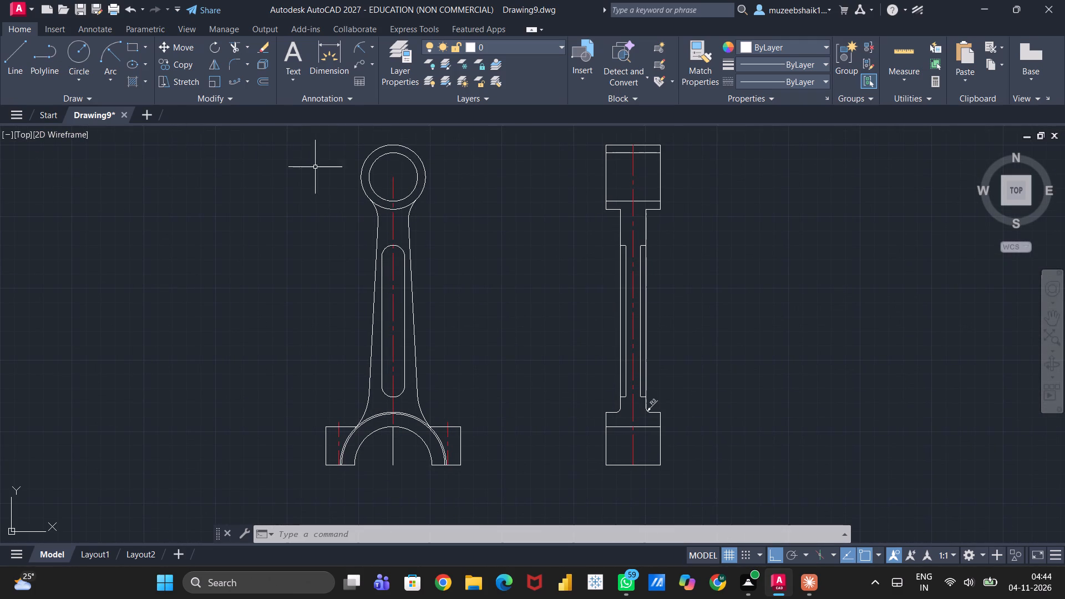
{"action": "type", "text": "ray"}
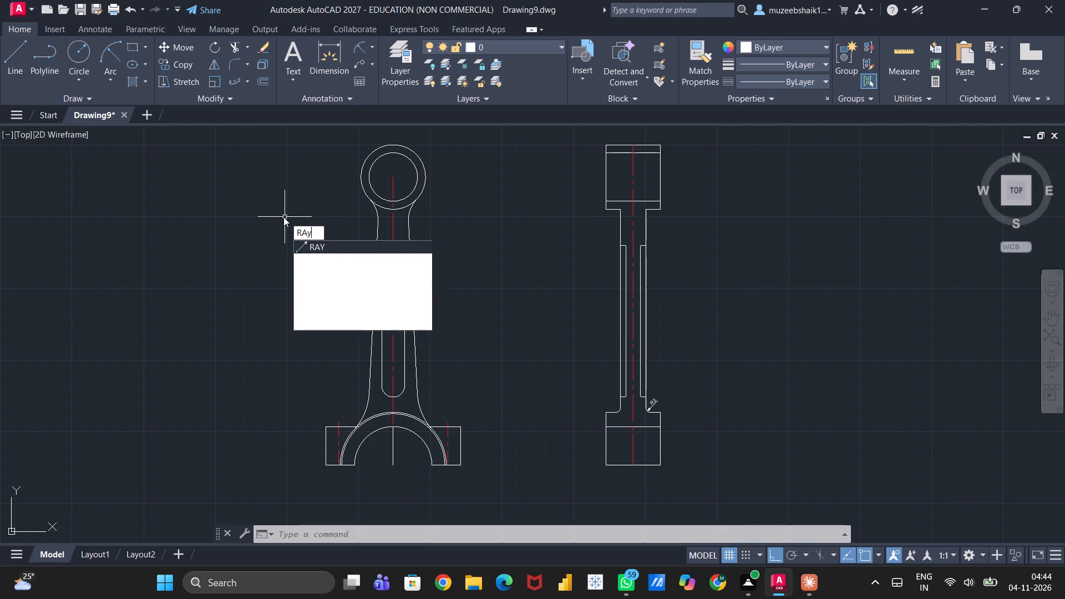
{"action": "key", "text": "Return"}
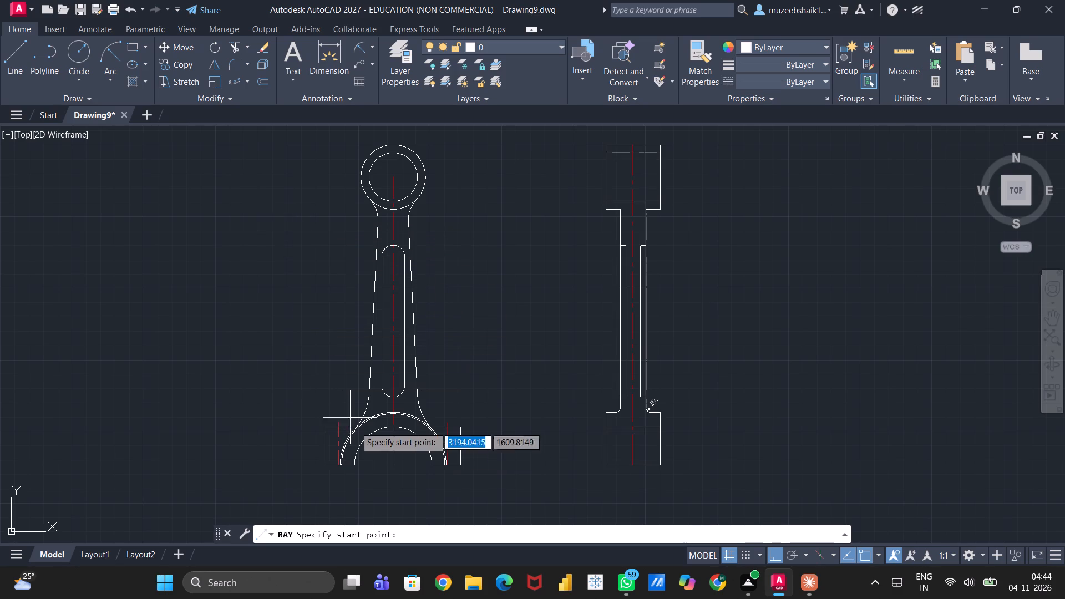
{"action": "middle_click_drag", "start_coordinate": [520, 313], "coordinate": [611, 224]}
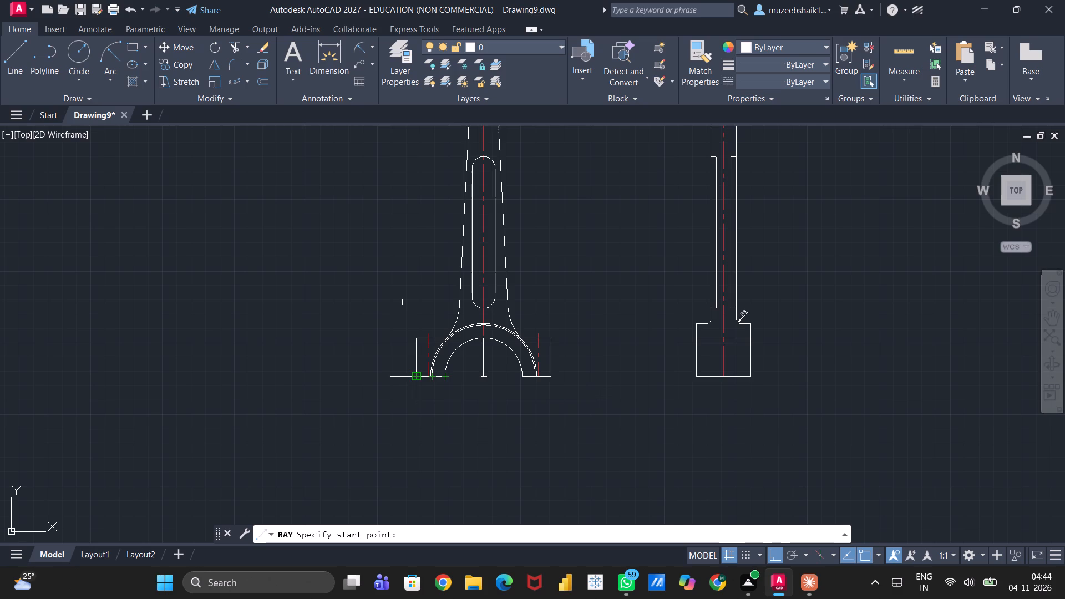
{"action": "left_click", "coordinate": [417, 379]}
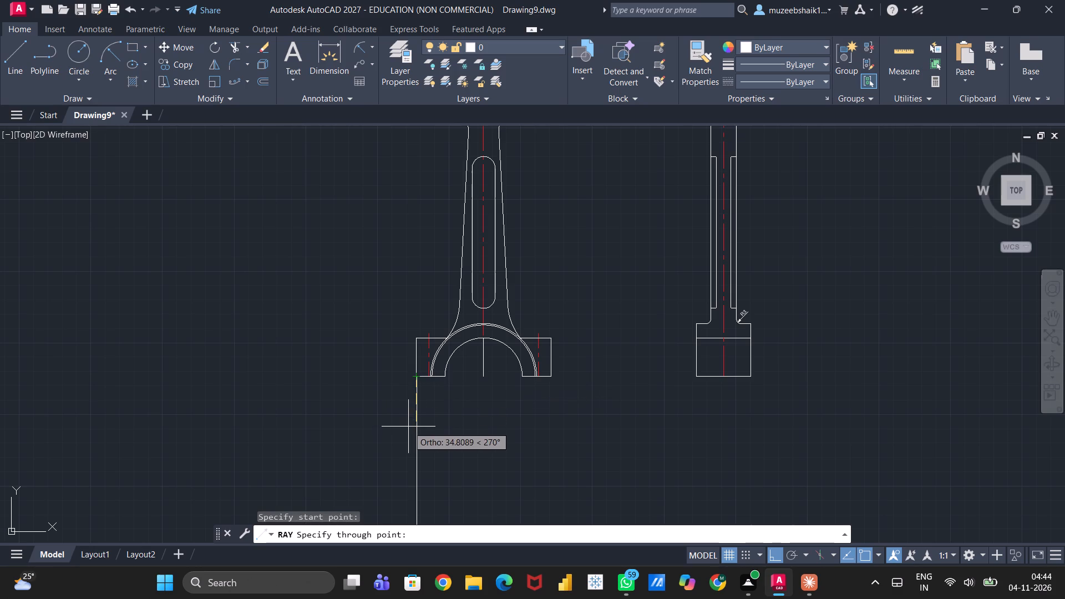
{"action": "left_click", "coordinate": [408, 427]}
{"action": "key", "text": "space"}
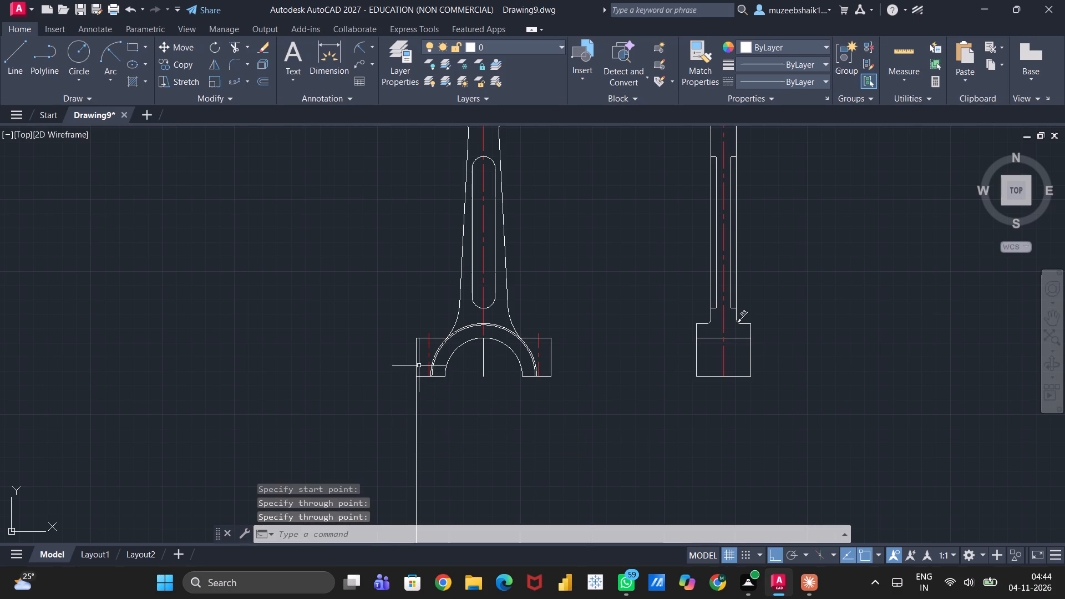
{"action": "key", "text": "space"}
{"action": "left_click", "coordinate": [550, 375]}
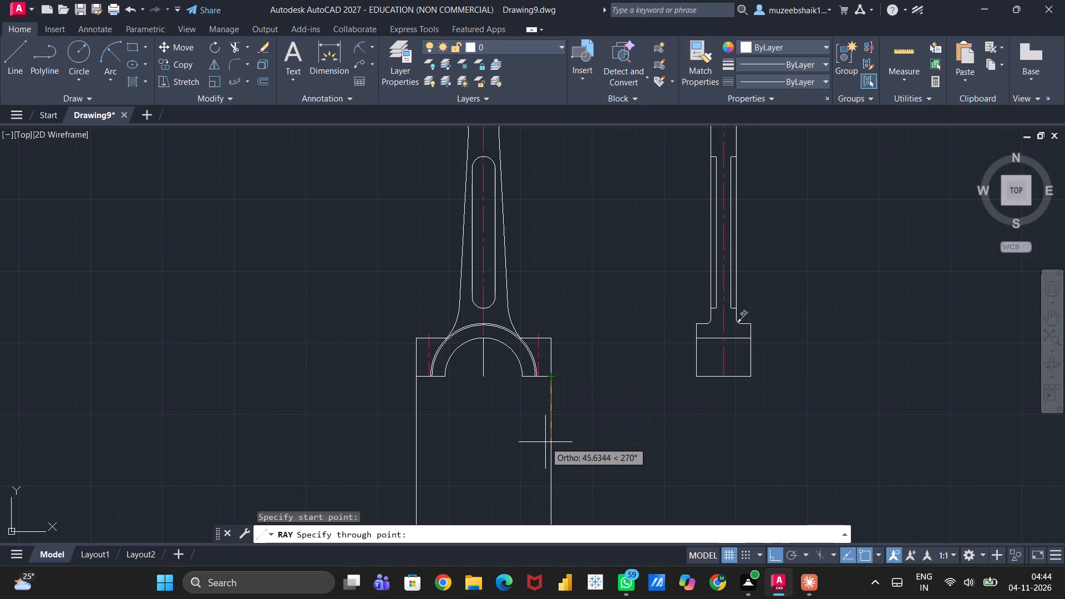
{"action": "left_click", "coordinate": [545, 442]}
{"action": "key", "text": "space"}
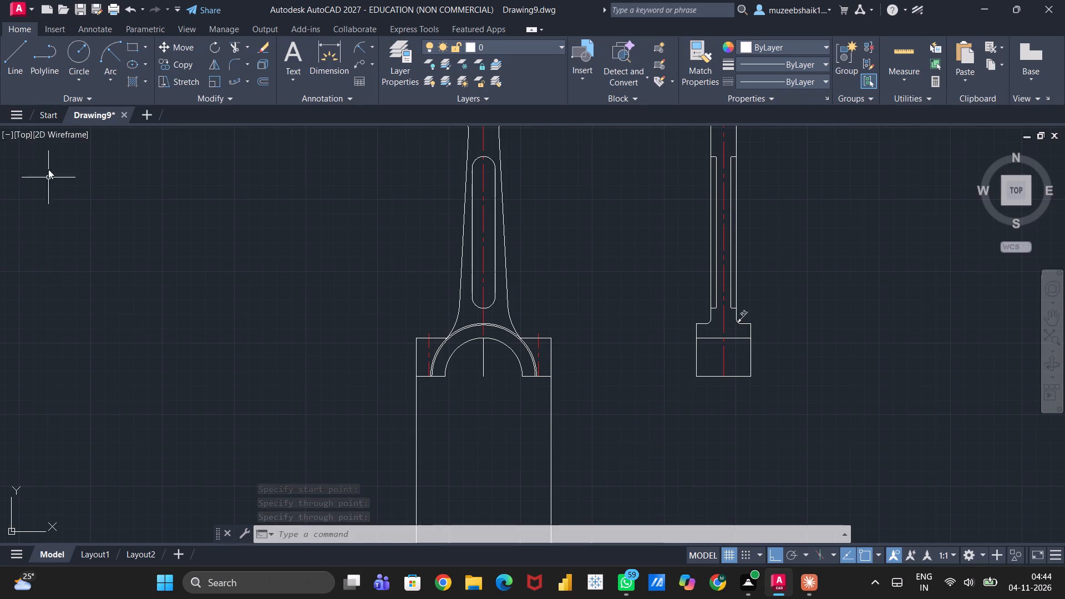
Draw a horizontal line between the two projection rays, below the front view's big end.
{"action": "left_click", "coordinate": [18, 57]}
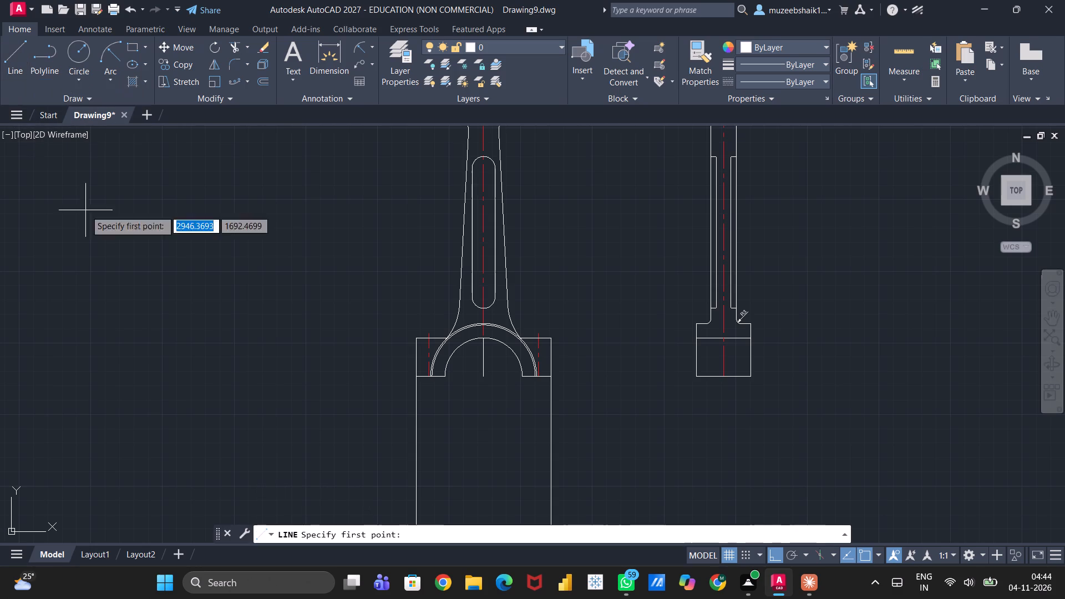
{"action": "left_click", "coordinate": [412, 449]}
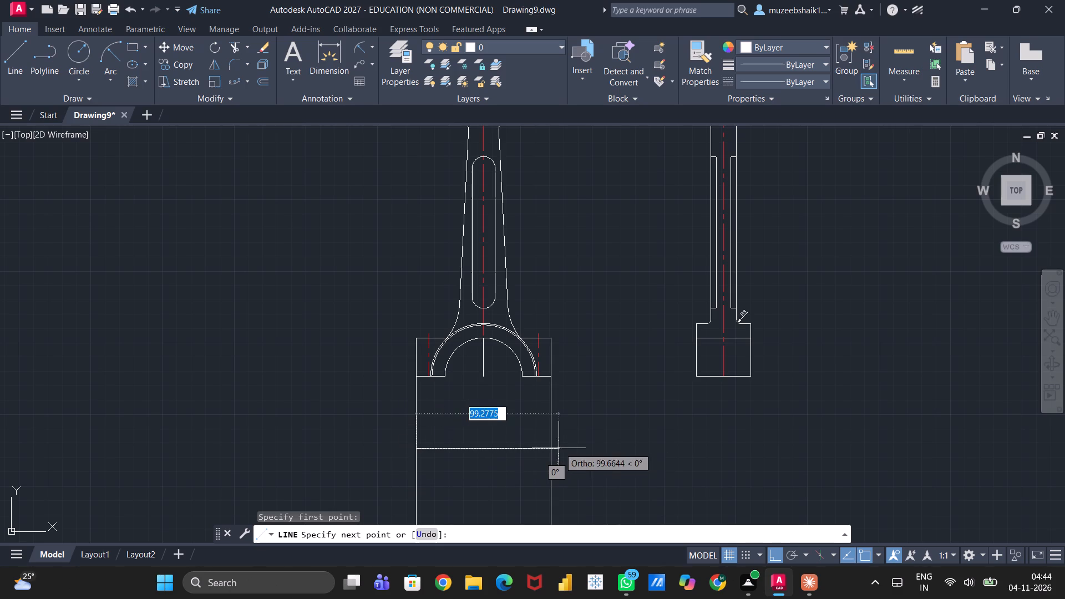
{"action": "left_click", "coordinate": [551, 449]}
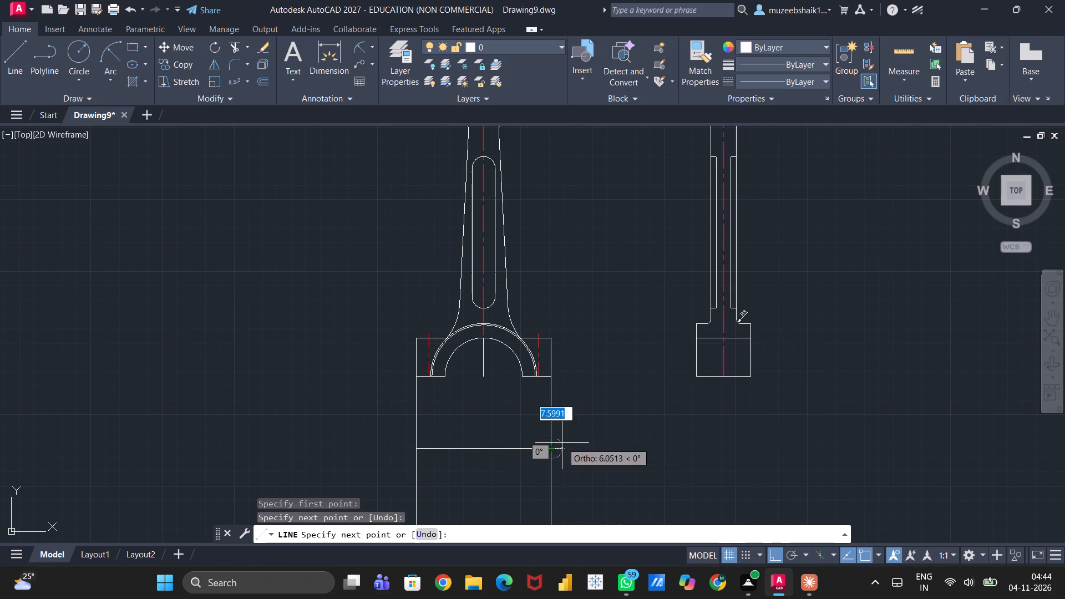
{"action": "key", "text": "Escape"}
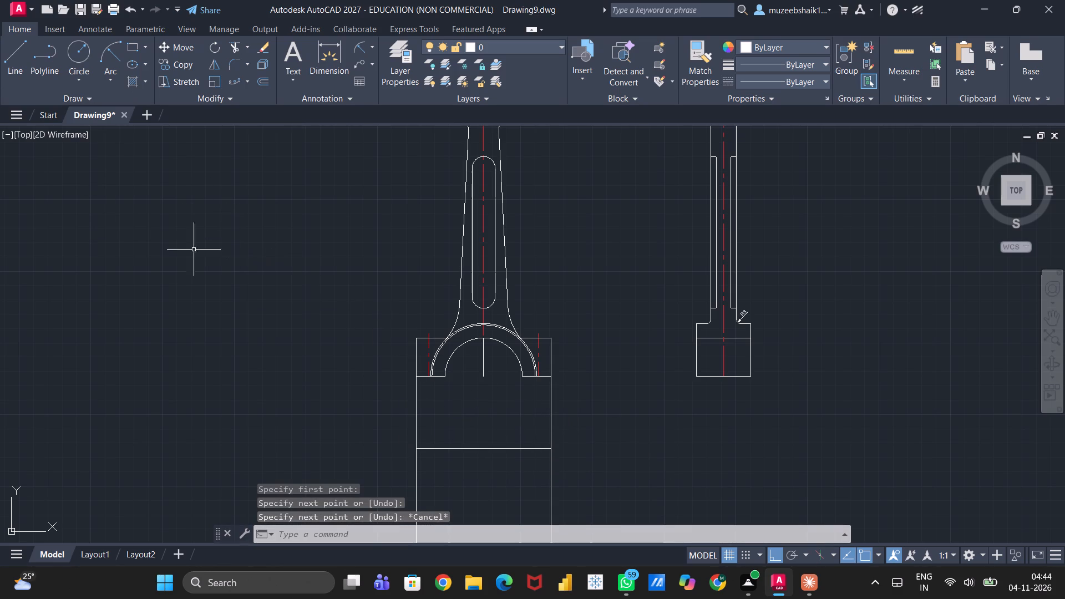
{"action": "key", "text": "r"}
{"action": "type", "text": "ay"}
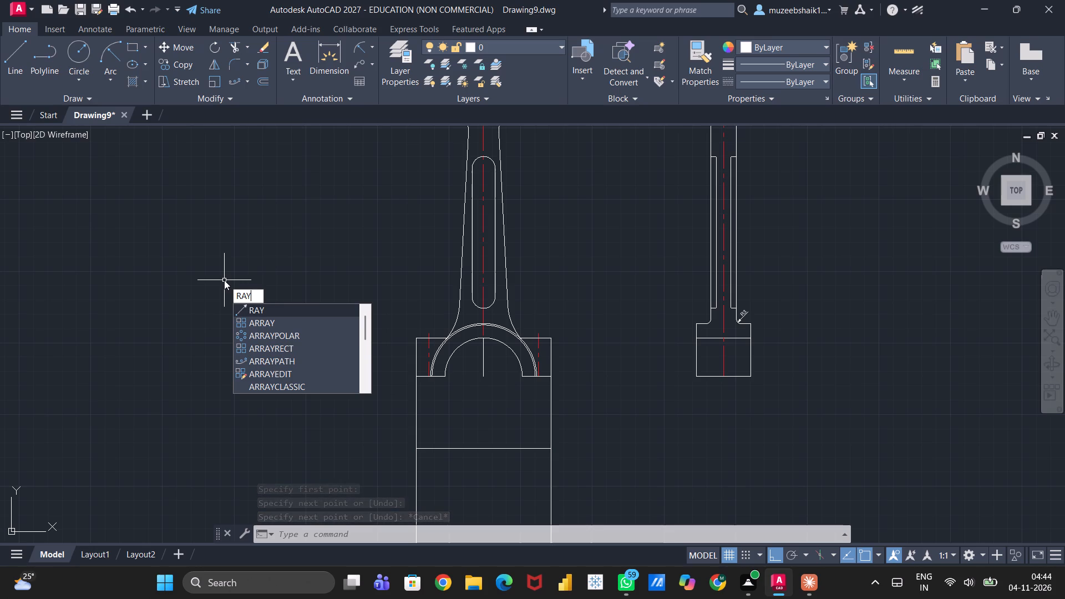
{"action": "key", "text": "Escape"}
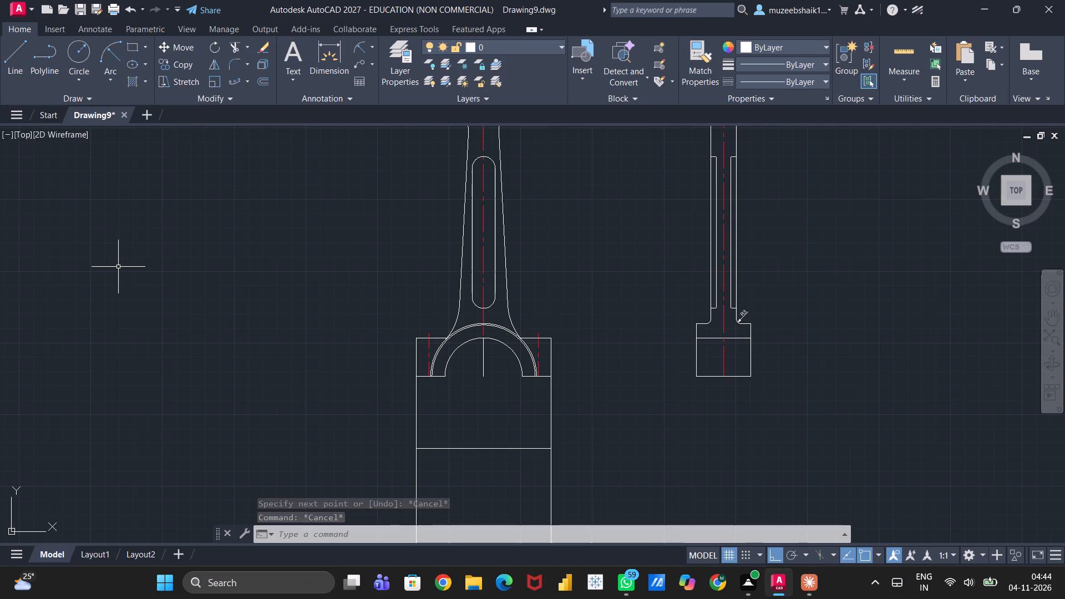
Offset the horizontal line between the projection rays downward by 38.
{"action": "key", "text": "o"}
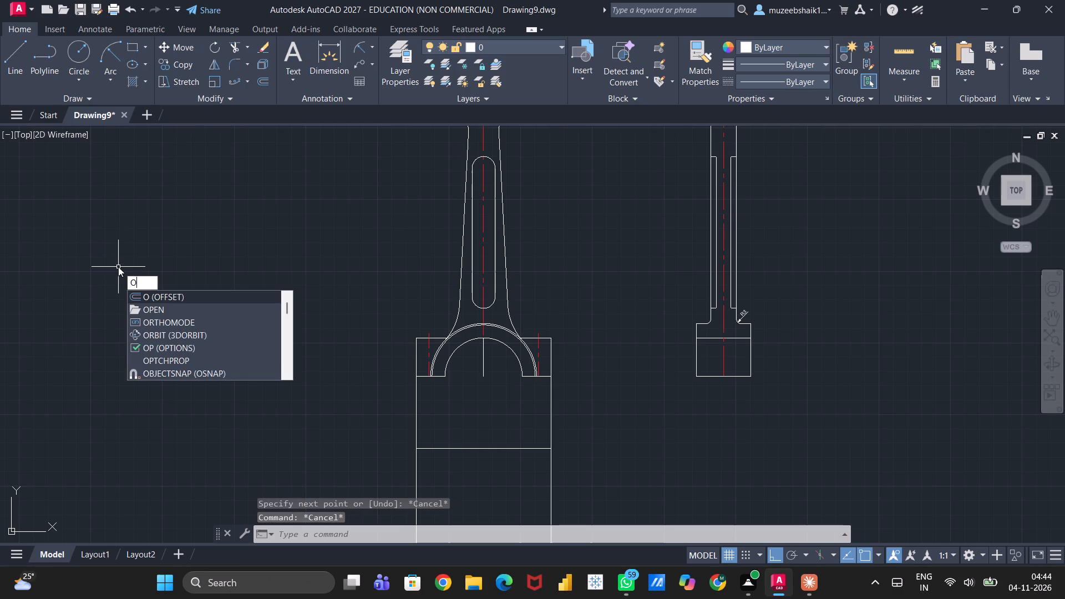
{"action": "key", "text": "Return"}
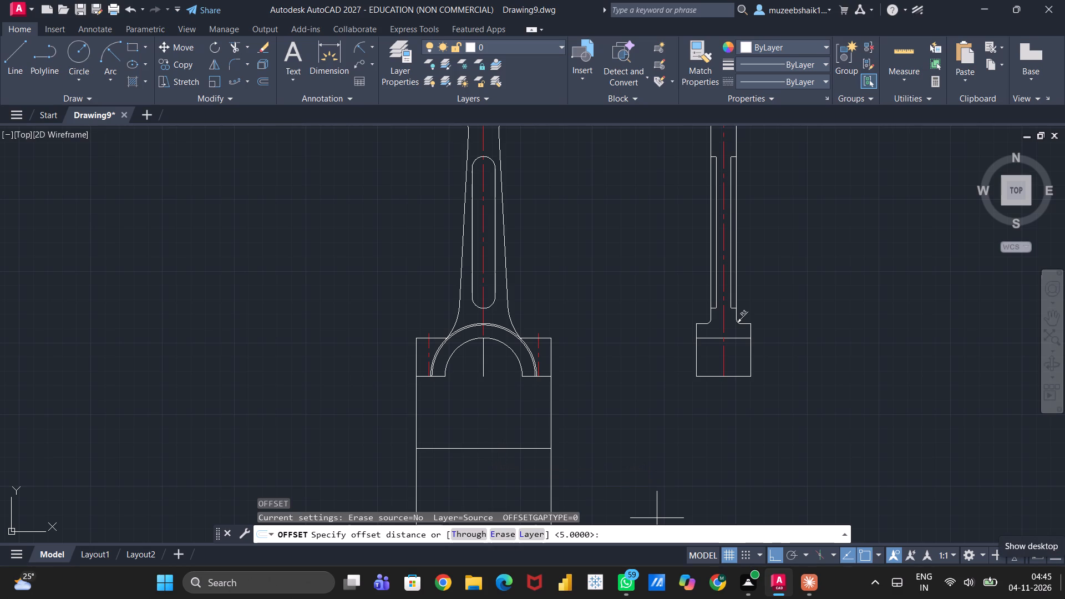
{"action": "type", "text": "38"}
{"action": "key", "text": "Return"}
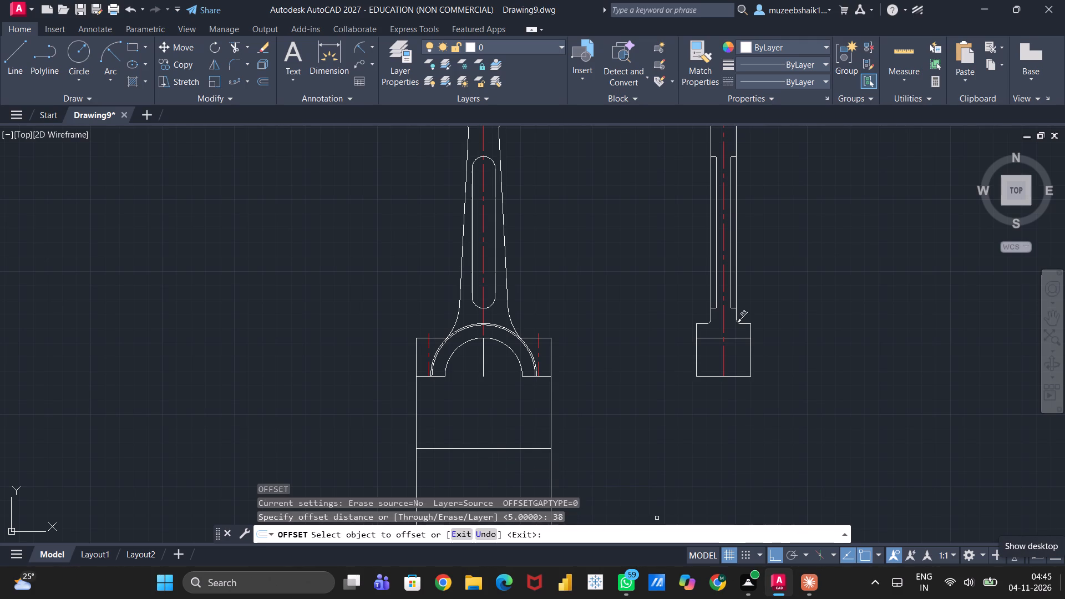
{"action": "left_click", "coordinate": [458, 450]}
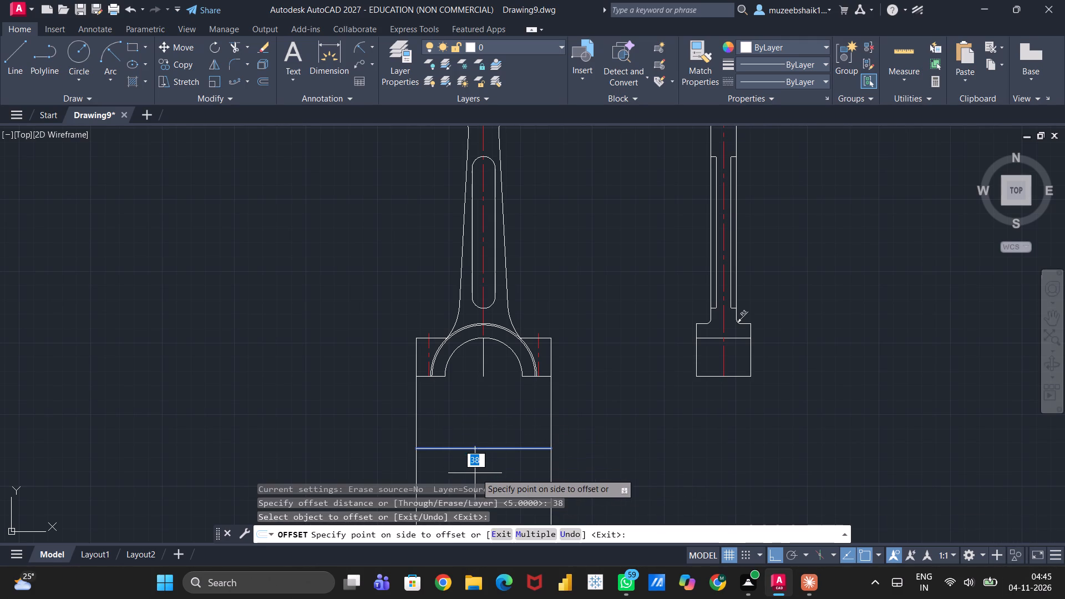
{"action": "left_click", "coordinate": [505, 475]}
{"action": "scroll", "coordinate": [531, 450], "scroll_direction": "down", "scroll_amount": 1}
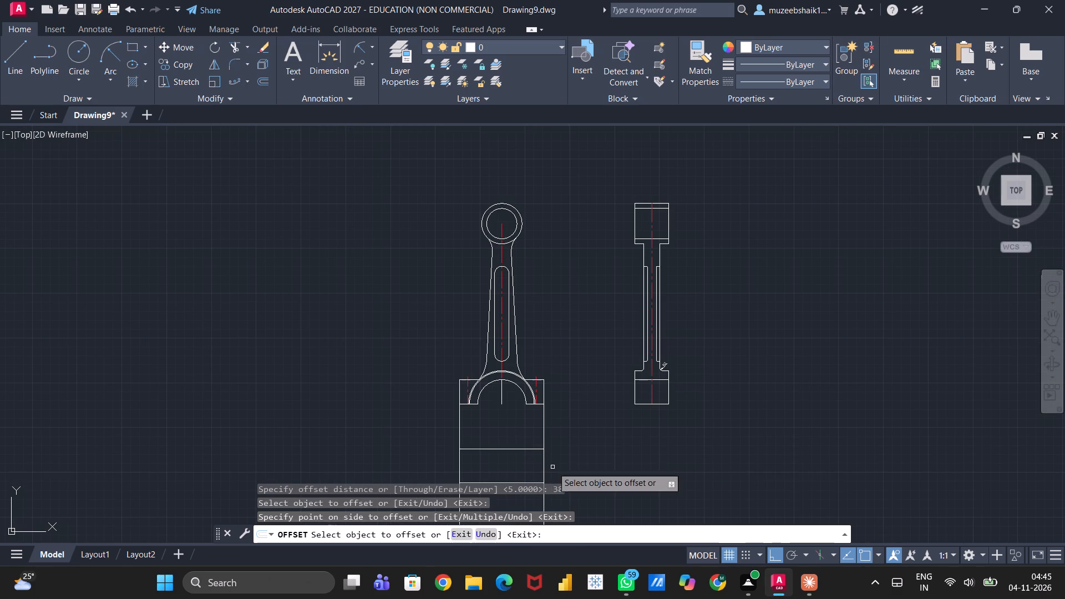
{"action": "middle_click_drag", "start_coordinate": [542, 468], "coordinate": [620, 395]}
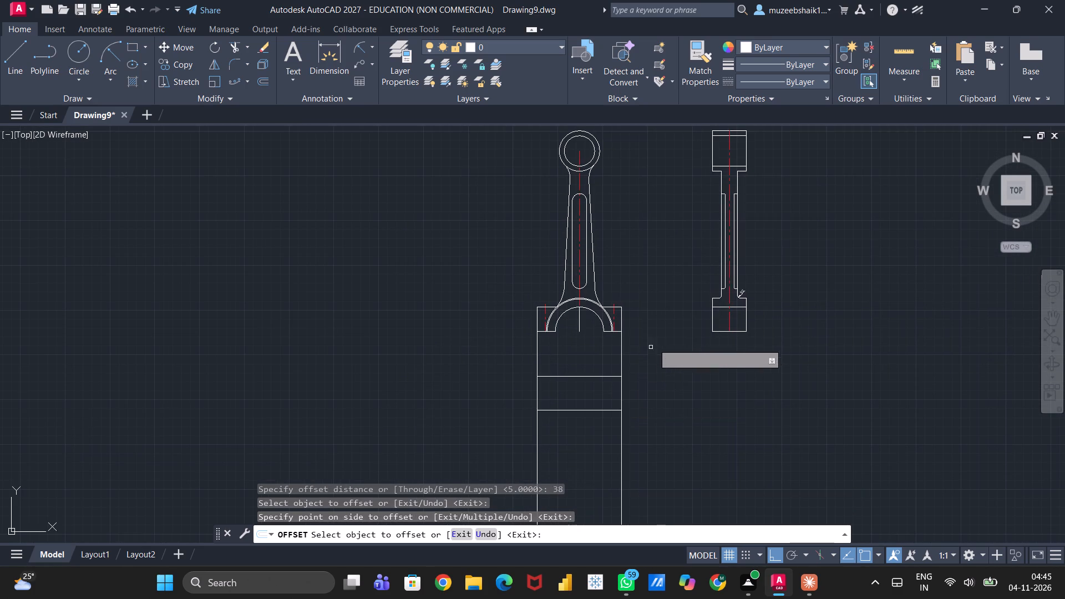
{"action": "scroll", "coordinate": [658, 331], "scroll_direction": "up", "scroll_amount": 1}
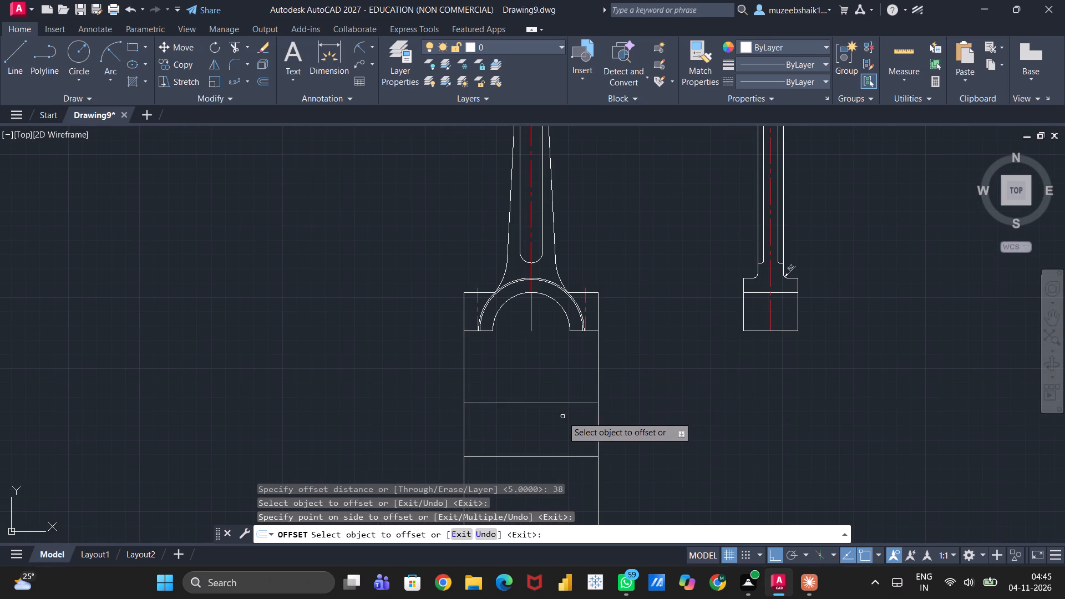
{"action": "key", "text": "Escape"}
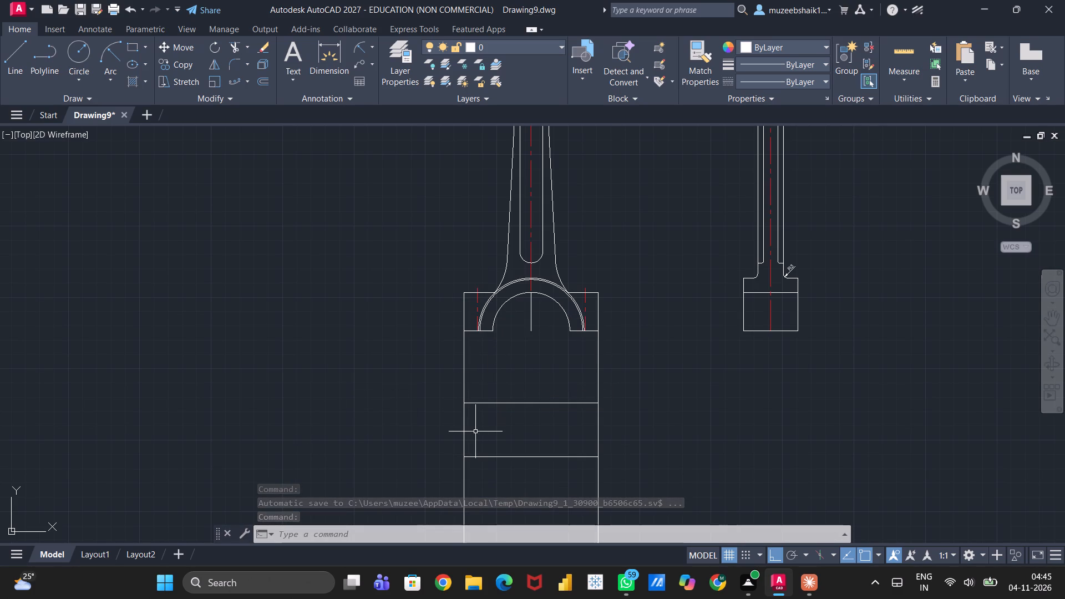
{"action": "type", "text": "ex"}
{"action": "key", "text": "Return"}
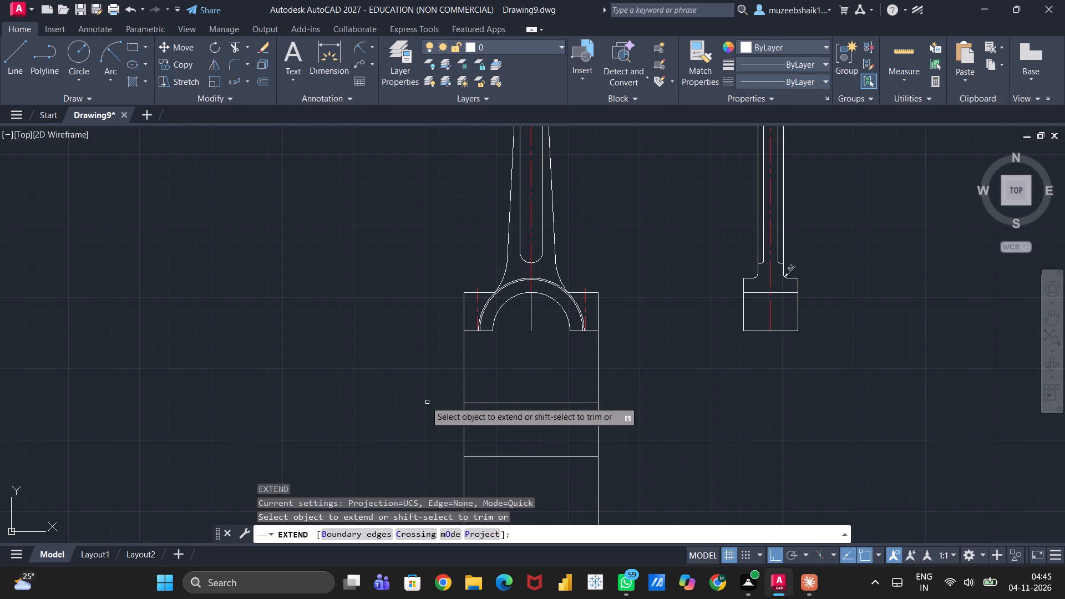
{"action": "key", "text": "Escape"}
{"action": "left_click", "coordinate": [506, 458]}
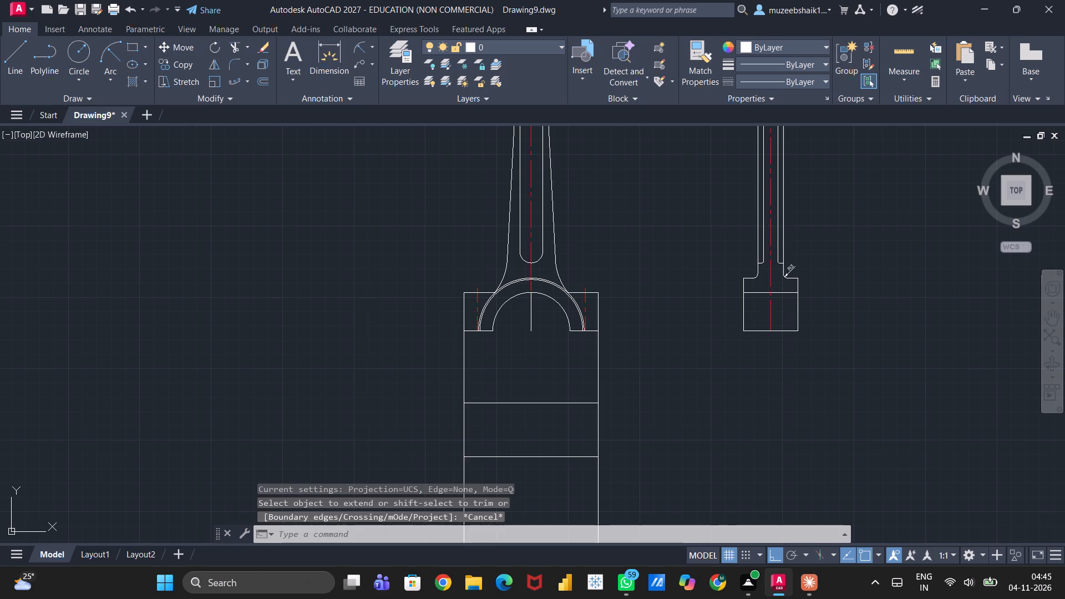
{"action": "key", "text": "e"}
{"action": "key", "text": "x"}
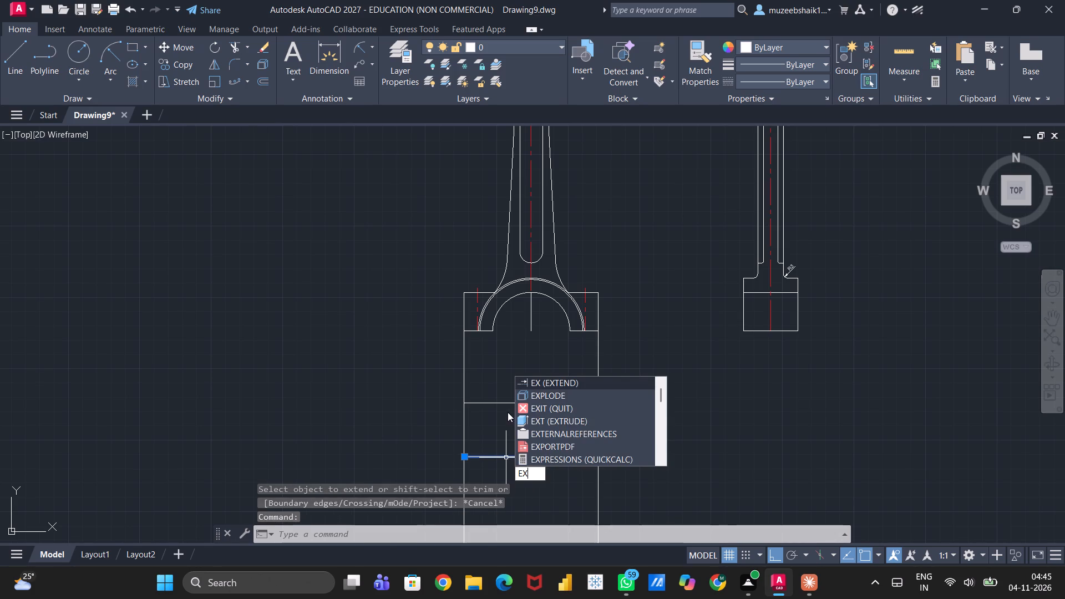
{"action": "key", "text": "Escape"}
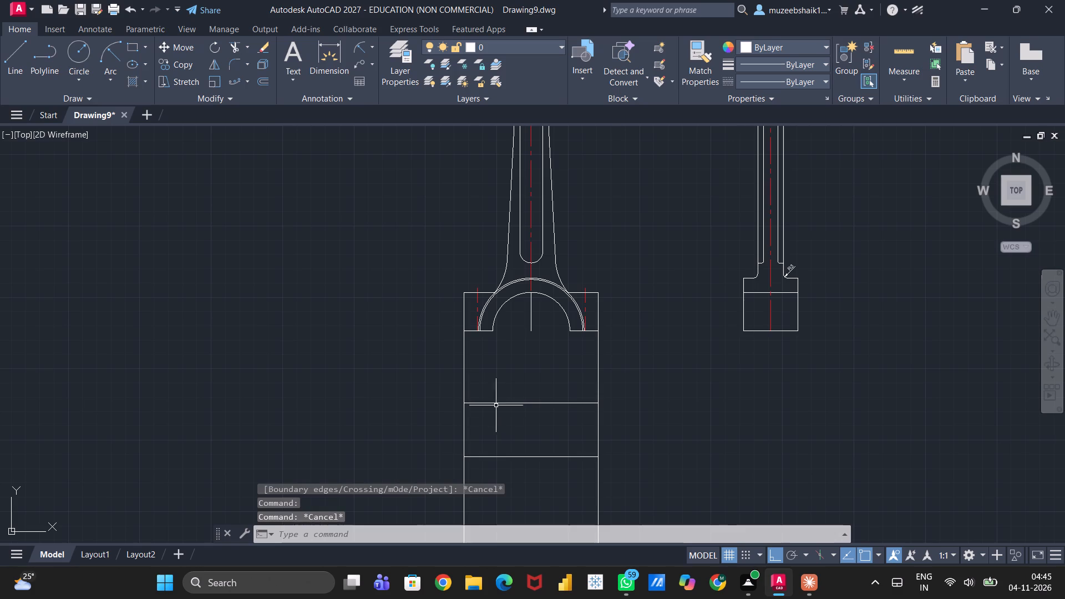
Extend the big end's two red vertical centerlines down to the upper horizontal line of the bottom view.
{"action": "left_click", "coordinate": [490, 402]}
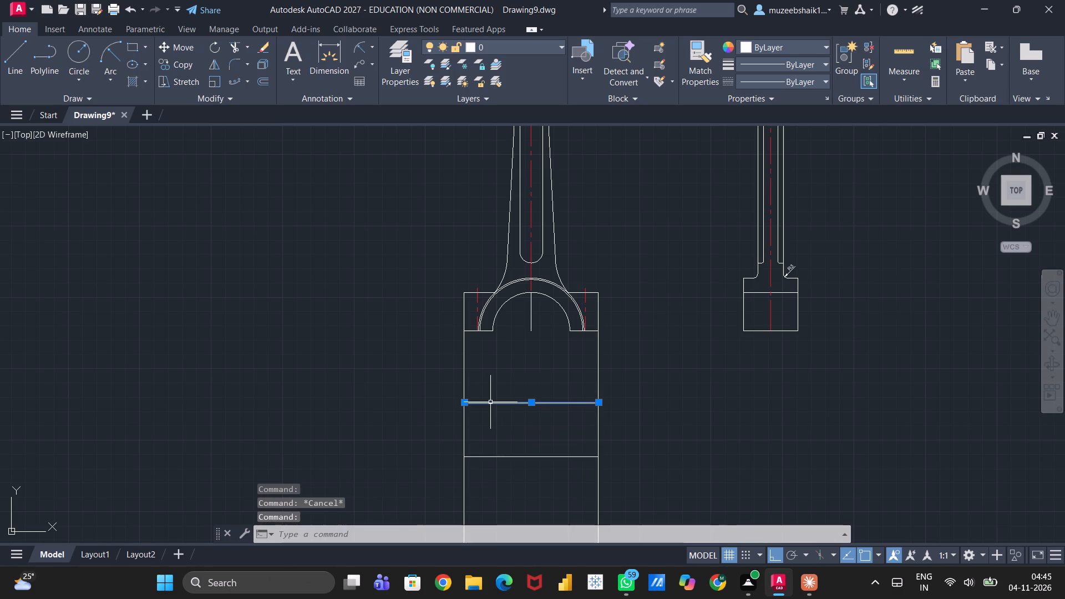
{"action": "type", "text": "ex"}
{"action": "key", "text": "Return"}
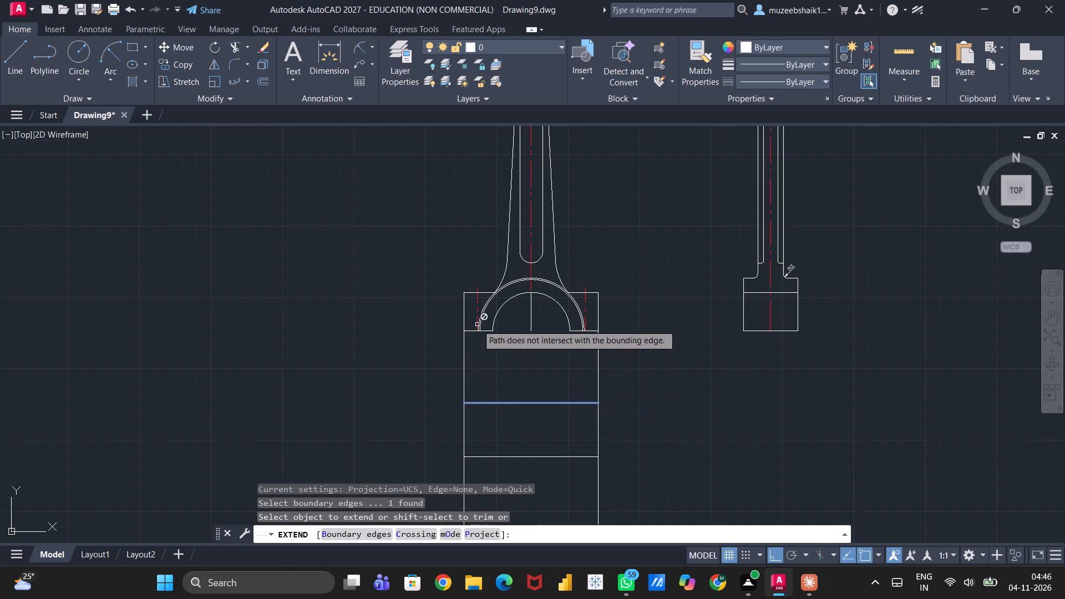
{"action": "scroll", "coordinate": [474, 321], "scroll_direction": "up", "scroll_amount": 1}
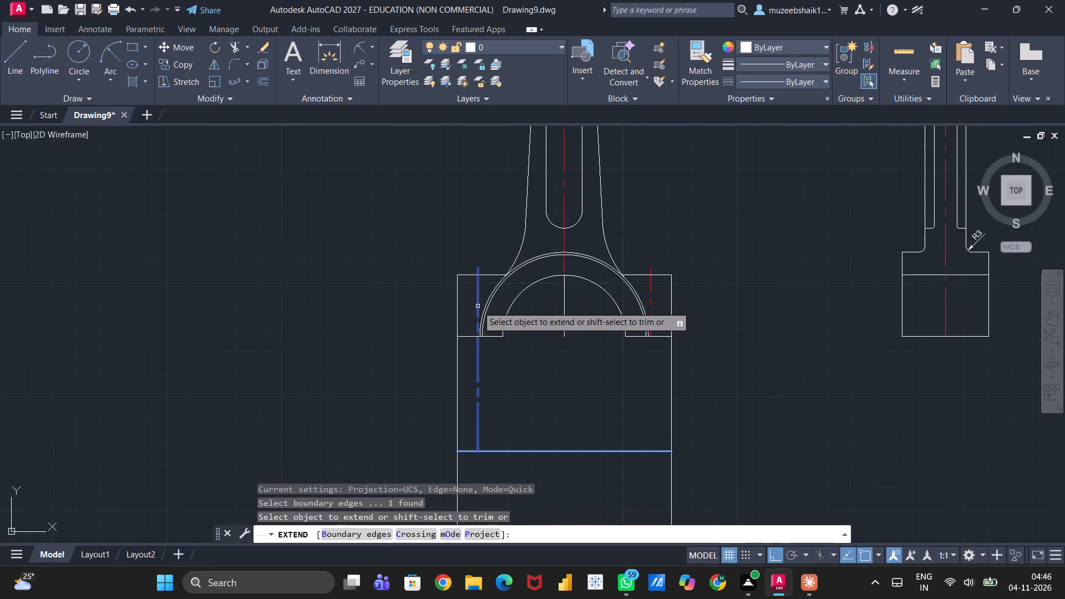
{"action": "left_click", "coordinate": [476, 306]}
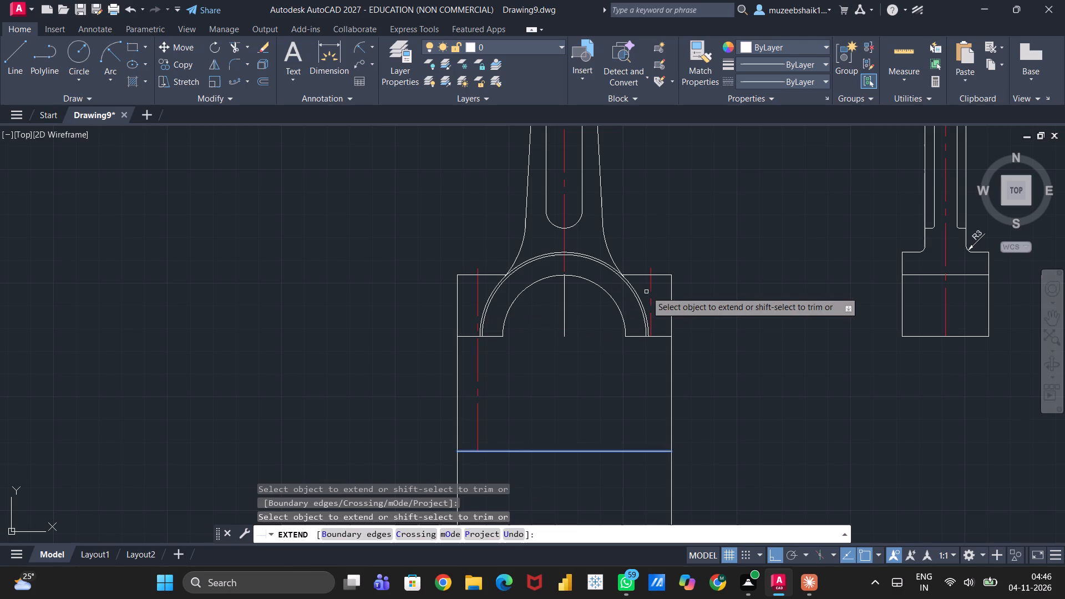
{"action": "left_click", "coordinate": [651, 291]}
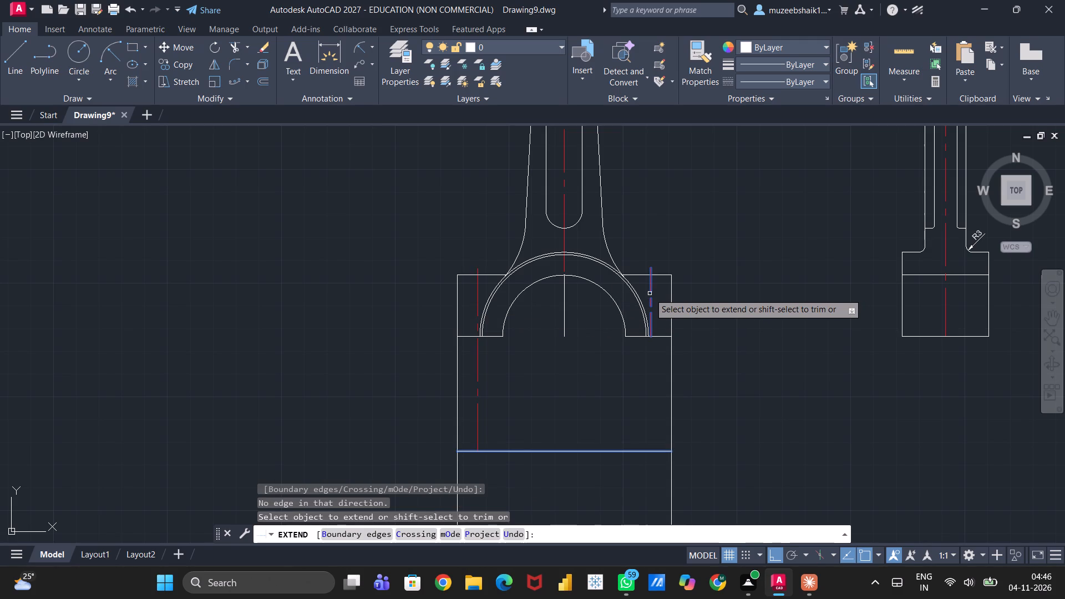
{"action": "left_click", "coordinate": [650, 293]}
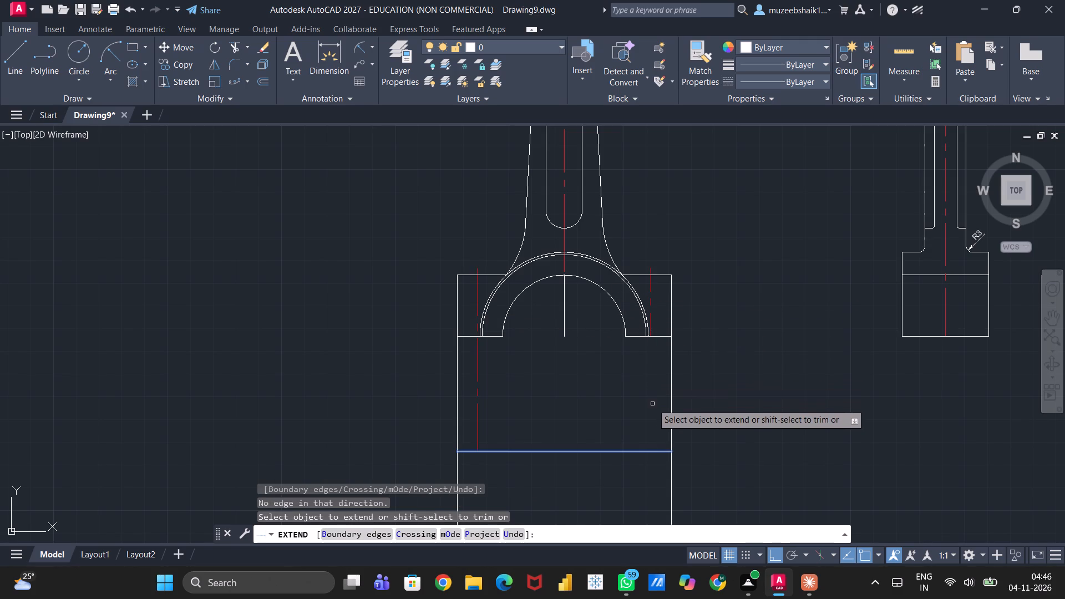
{"action": "left_click", "coordinate": [651, 312]}
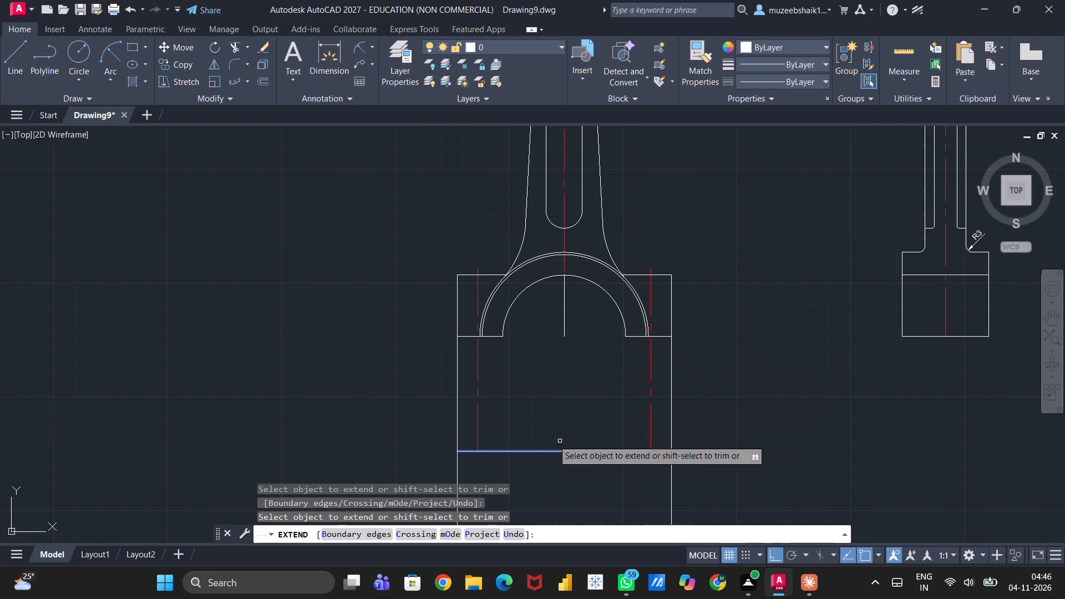
{"action": "key", "text": "Escape"}
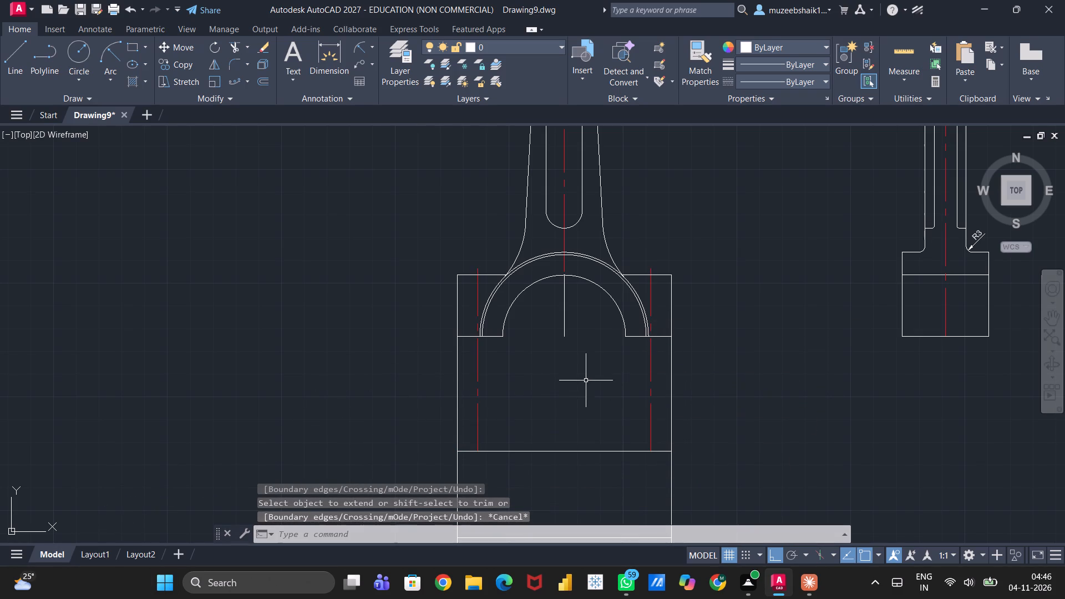
Extend both red vertical centerlines further down to the lower horizontal line of the bottom view.
{"action": "scroll", "coordinate": [584, 400], "scroll_direction": "down", "scroll_amount": 1}
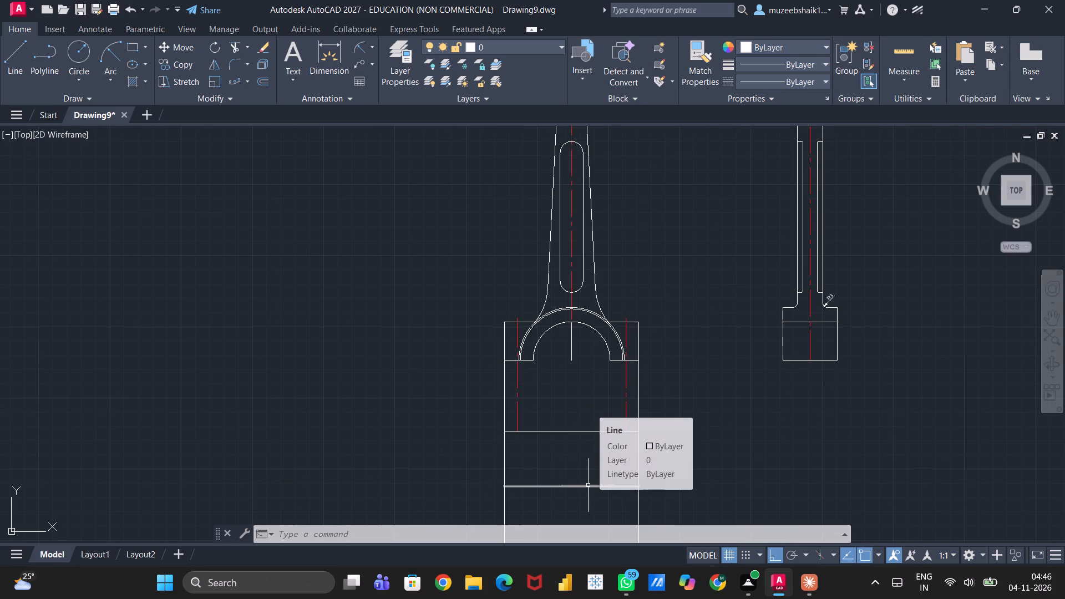
{"action": "left_click", "coordinate": [585, 485]}
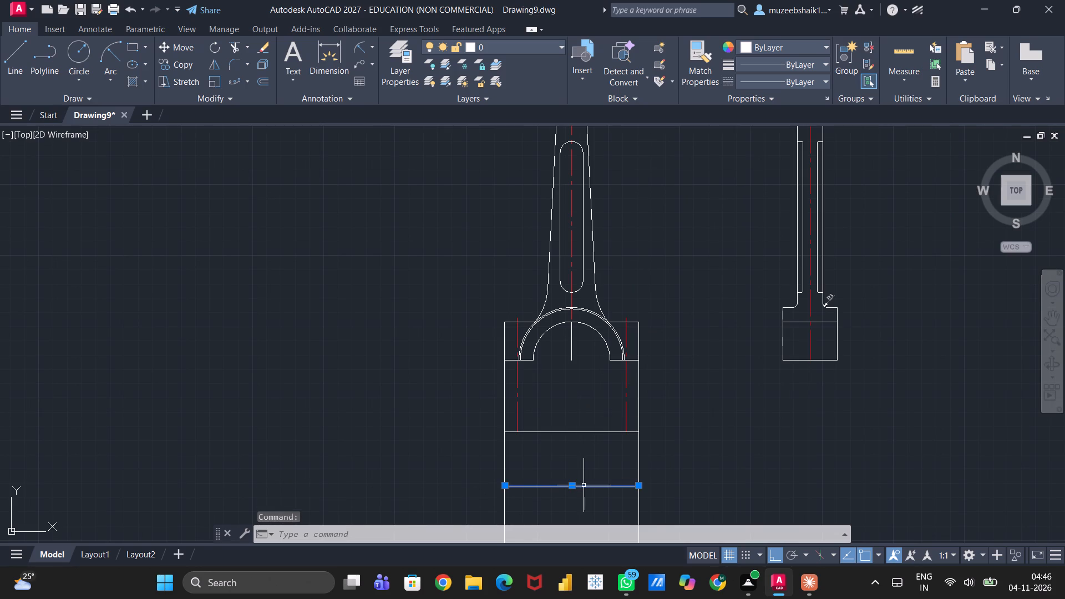
{"action": "type", "text": "ex"}
{"action": "key", "text": "Return"}
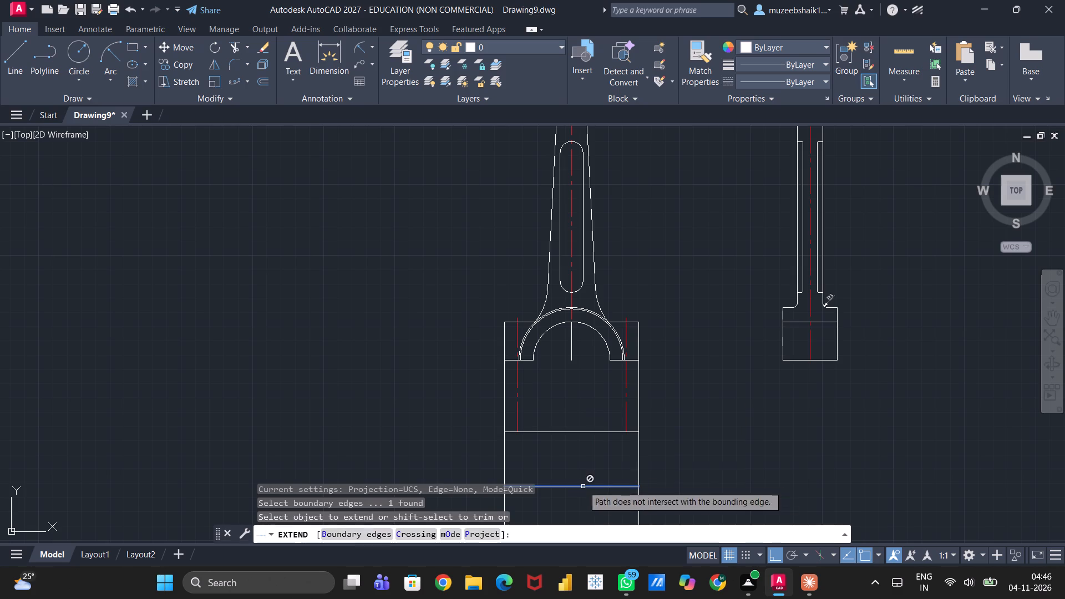
{"action": "left_click", "coordinate": [626, 413]}
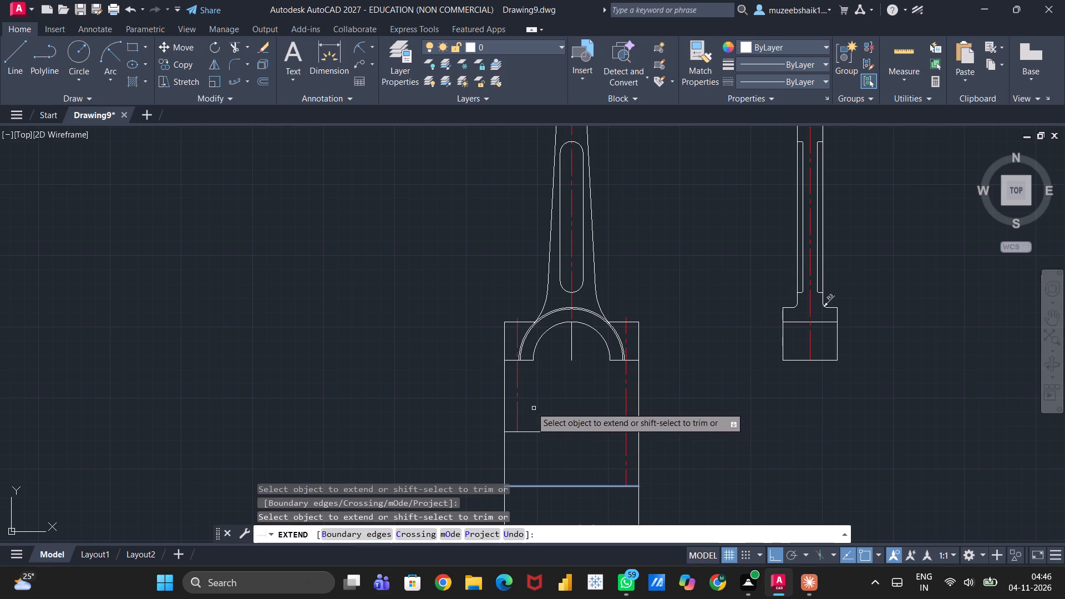
{"action": "left_click", "coordinate": [518, 406]}
{"action": "key", "text": "Escape"}
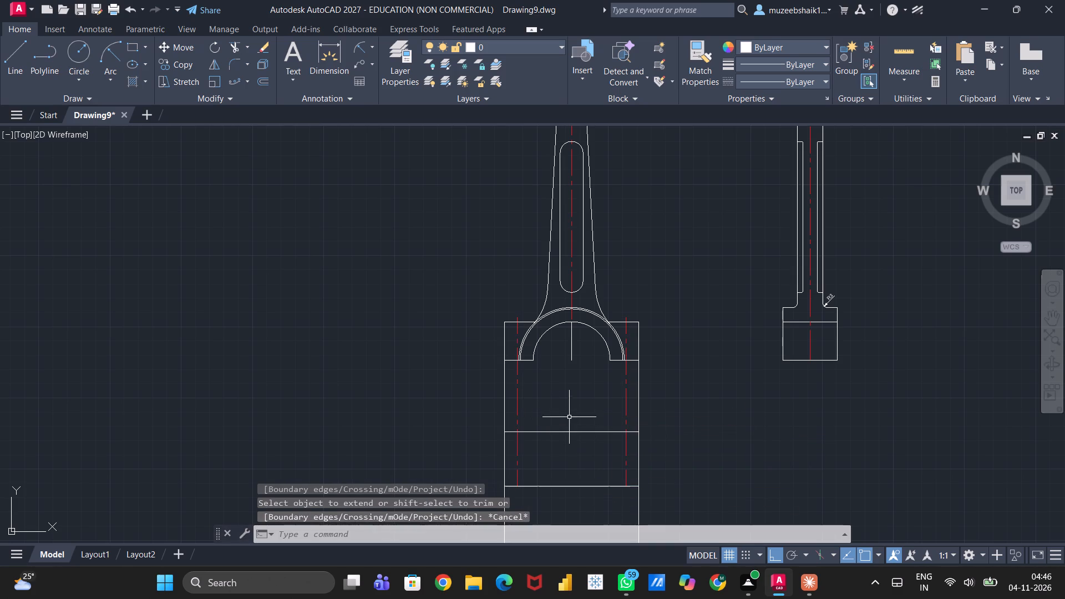
Offset the bottom view's upper horizontal line downward by 19.
{"action": "middle_click_drag", "start_coordinate": [579, 384], "coordinate": [637, 319]}
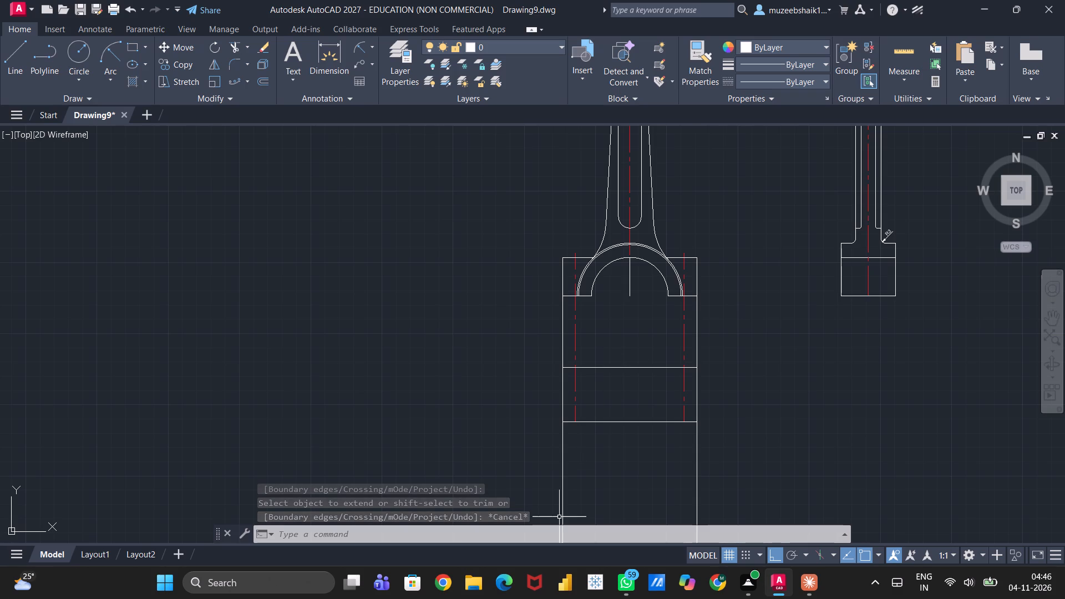
{"action": "key", "text": "o"}
{"action": "key", "text": "Return"}
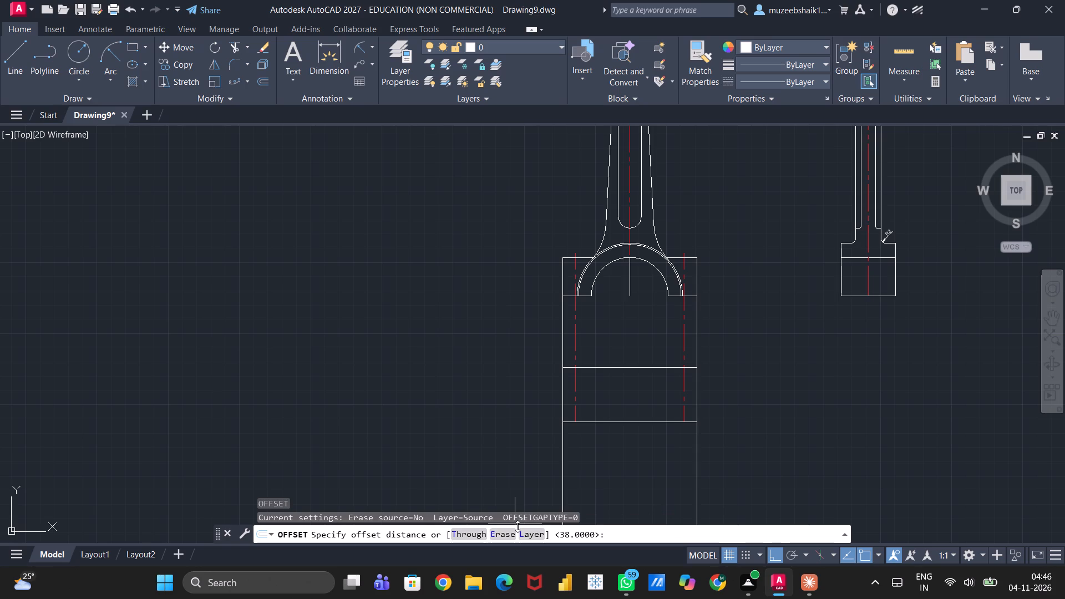
{"action": "type", "text": "19"}
{"action": "key", "text": "Return"}
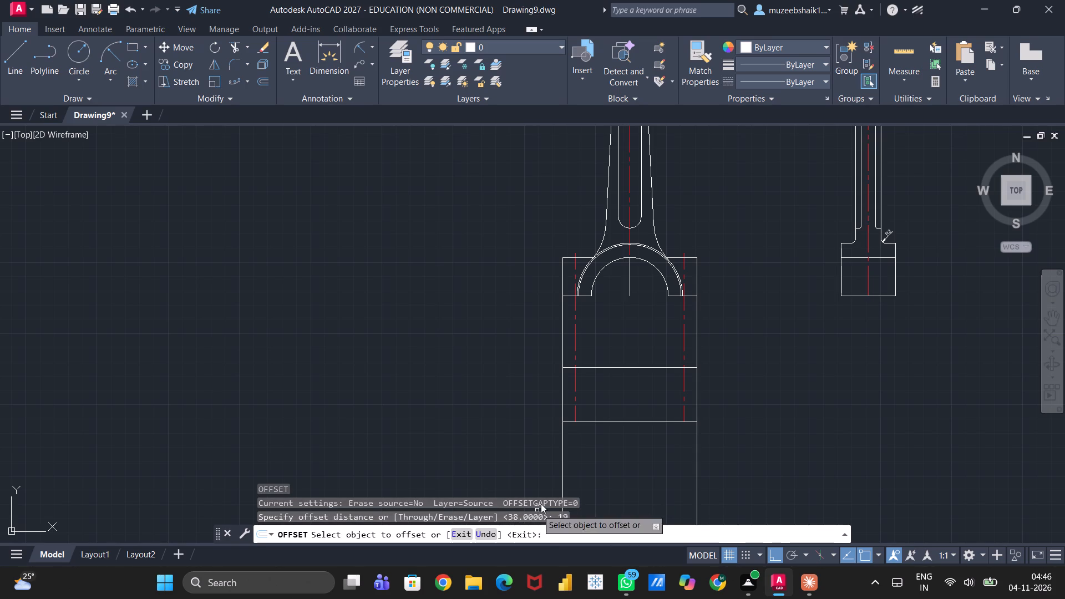
{"action": "left_click", "coordinate": [630, 367]}
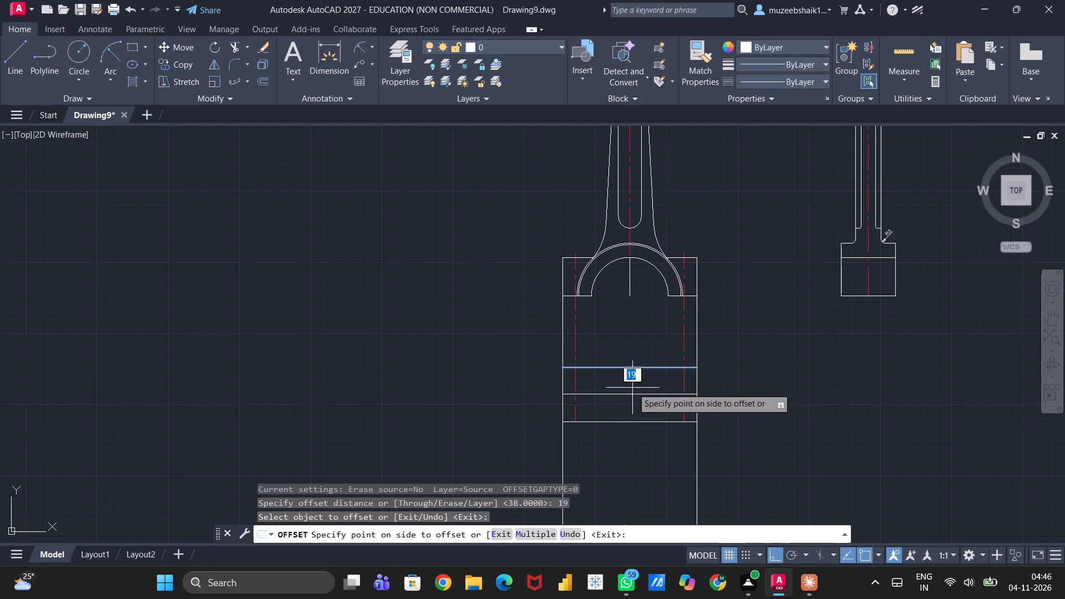
{"action": "left_click", "coordinate": [633, 388]}
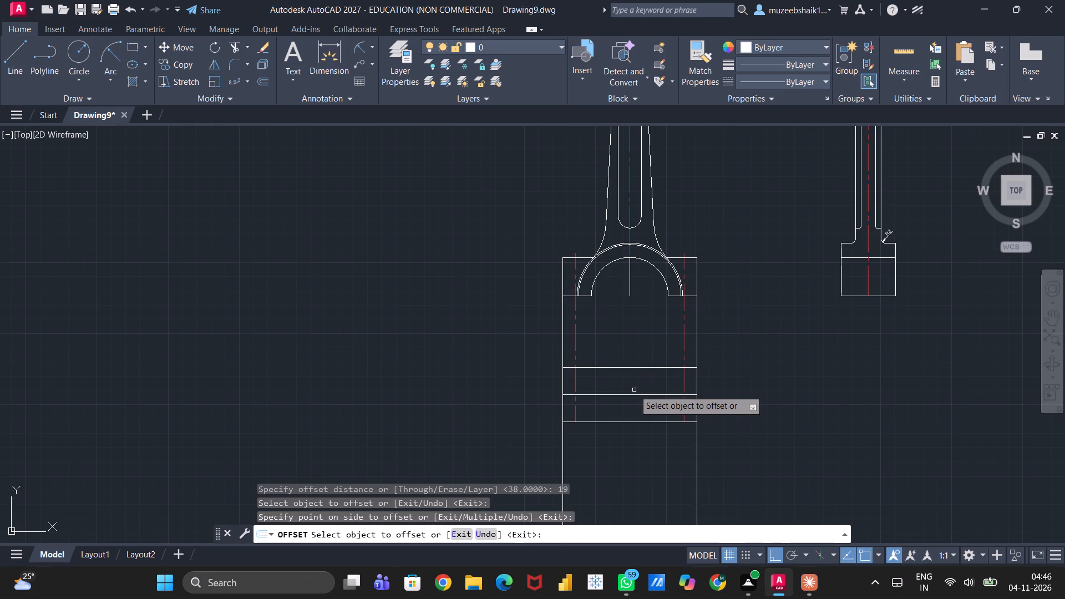
{"action": "key", "text": "Escape"}
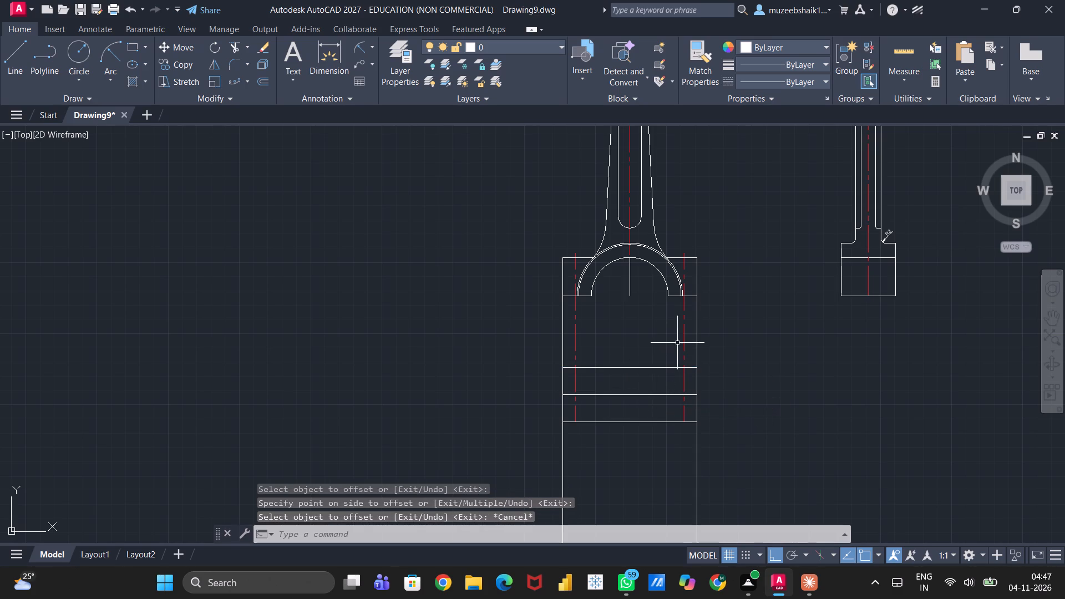
Match the properties of the right vertical centerline onto the bottom view's middle horizontal line.
{"action": "left_click", "coordinate": [684, 339]}
{"action": "type", "text": "ma"}
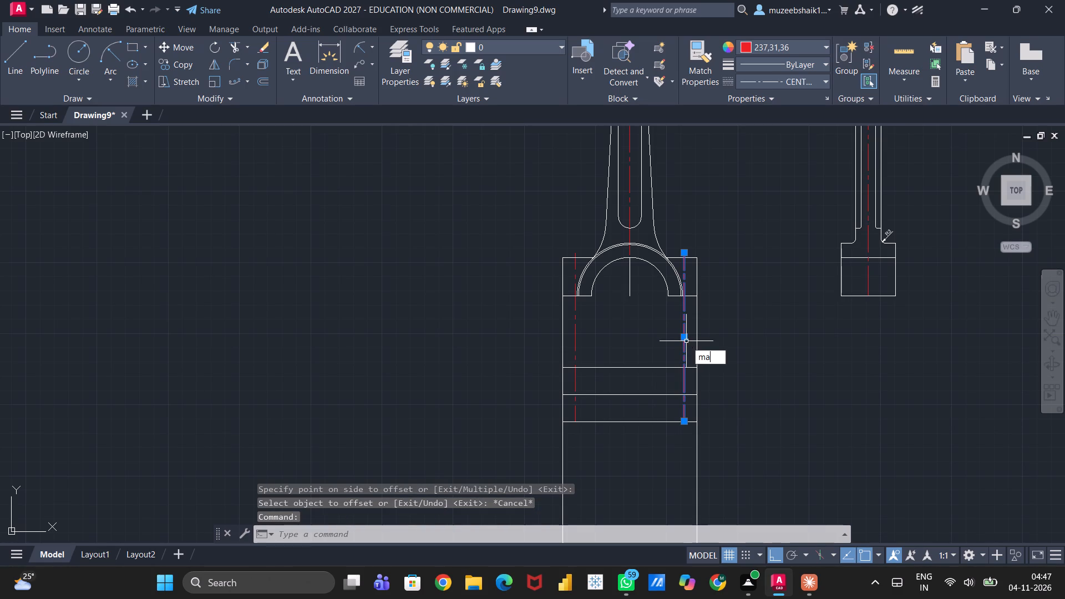
{"action": "key", "text": "Return"}
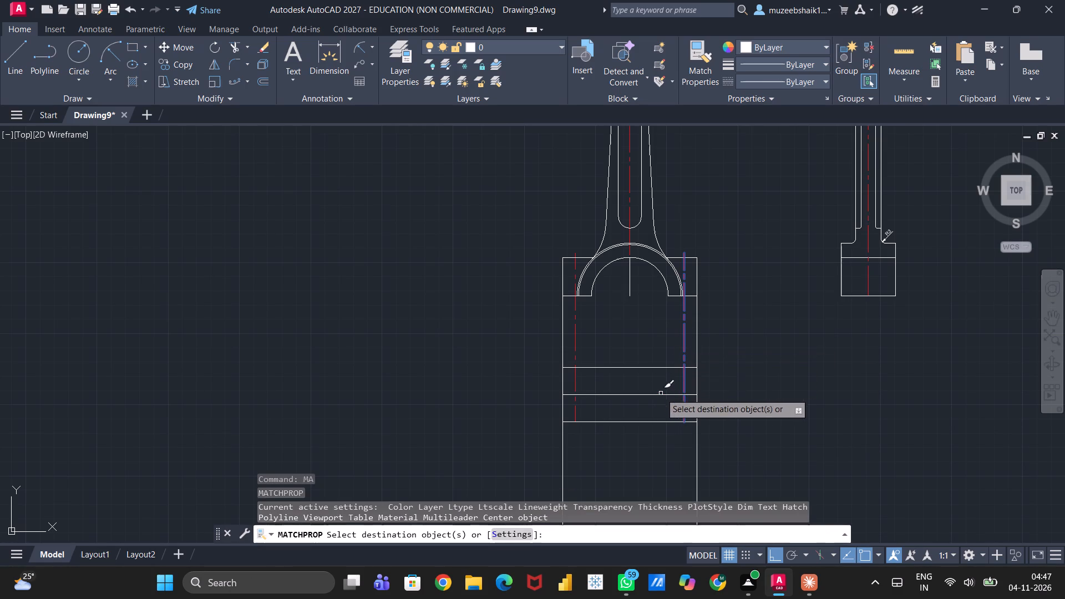
{"action": "left_click", "coordinate": [651, 393]}
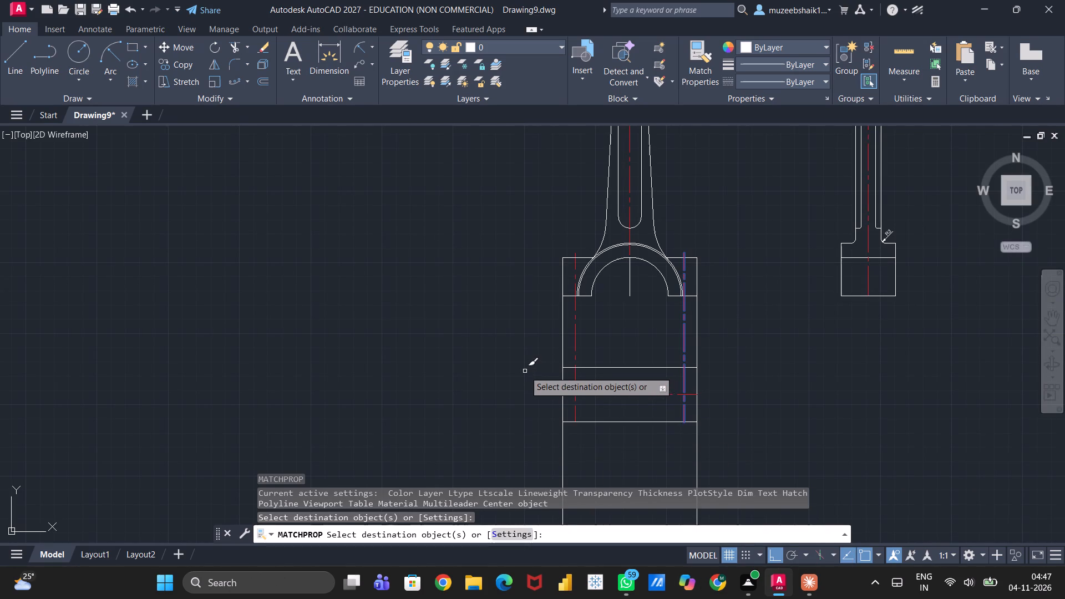
{"action": "key", "text": "Escape"}
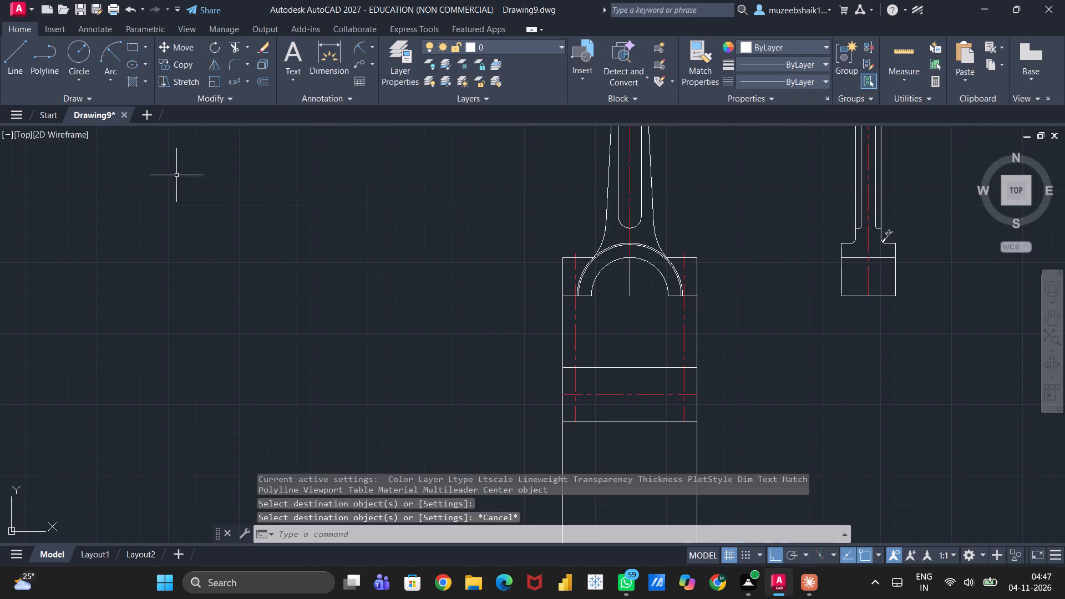
Draw a circle of radius 9 centred where the bottom view's left vertical and horizontal centerlines cross.
{"action": "left_click", "coordinate": [69, 76]}
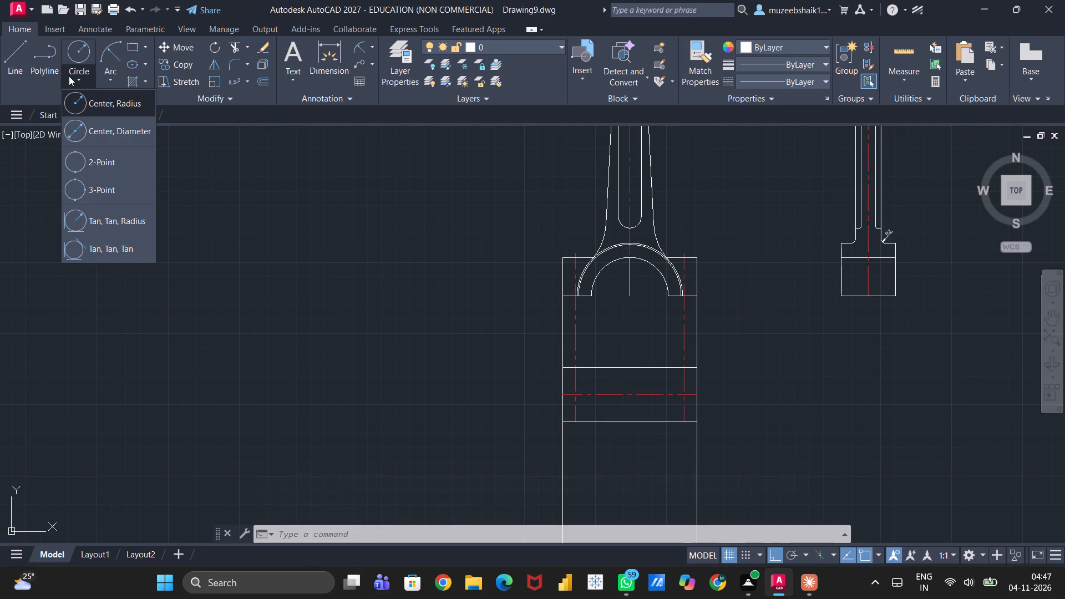
{"action": "left_click", "coordinate": [92, 104]}
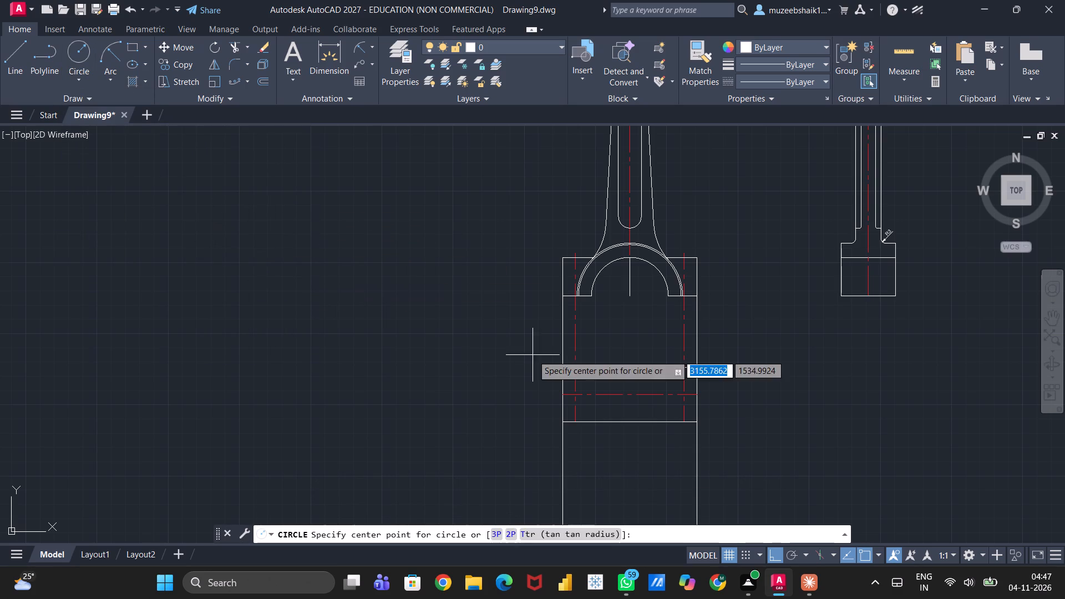
{"action": "left_click", "coordinate": [579, 397]}
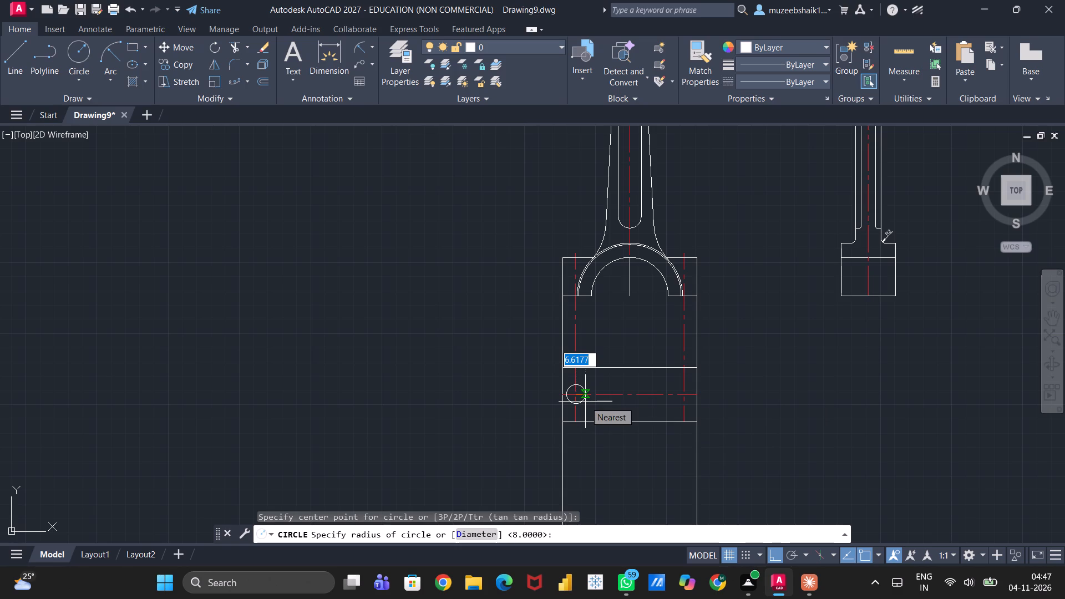
{"action": "key", "text": "9"}
{"action": "key", "text": "Return"}
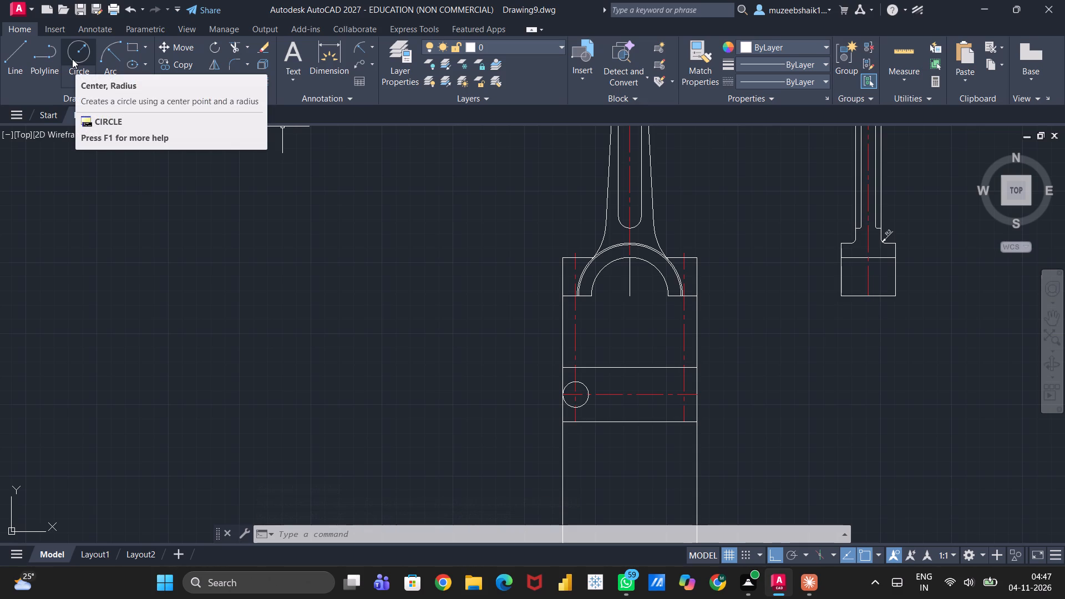
Draw a concentric circle of diameter 9 inside the radius 9 circle, using the Center, Diameter method.
{"action": "left_click", "coordinate": [82, 74]}
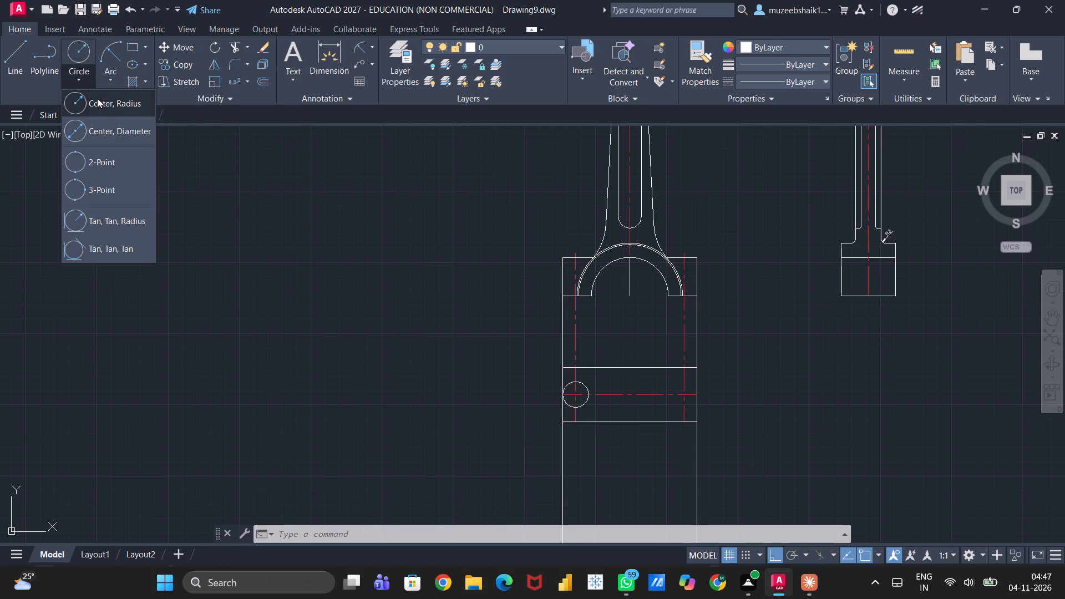
{"action": "left_click", "coordinate": [111, 126]}
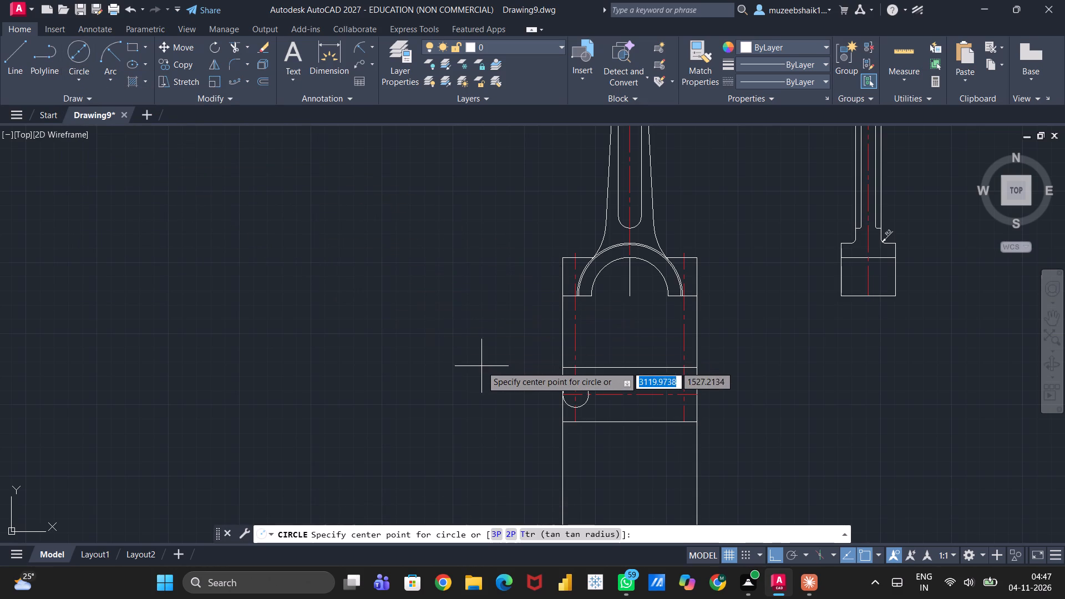
{"action": "left_click", "coordinate": [580, 394]}
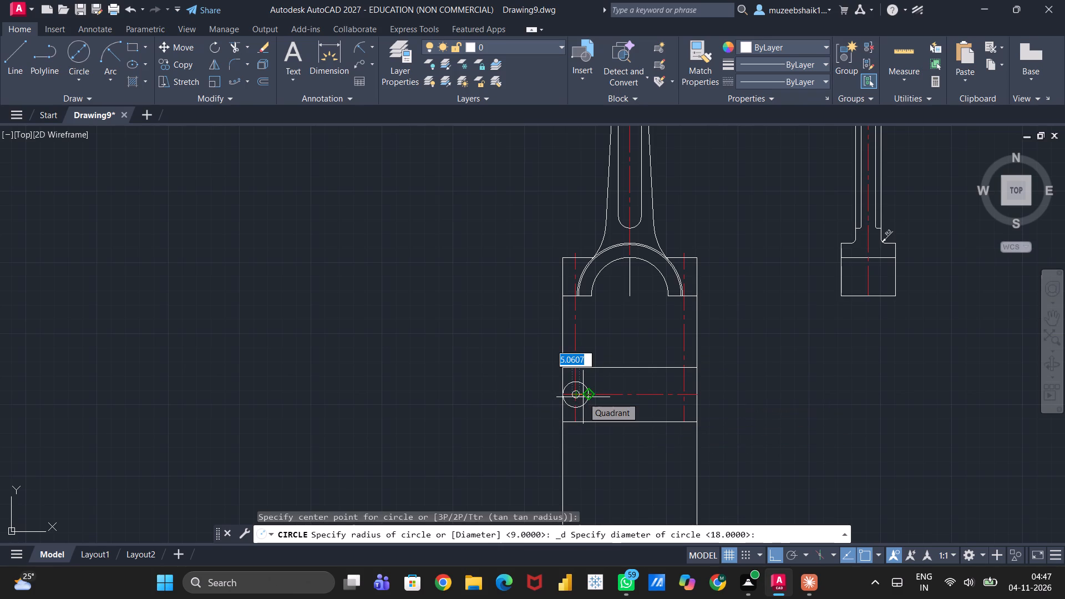
{"action": "key", "text": "9"}
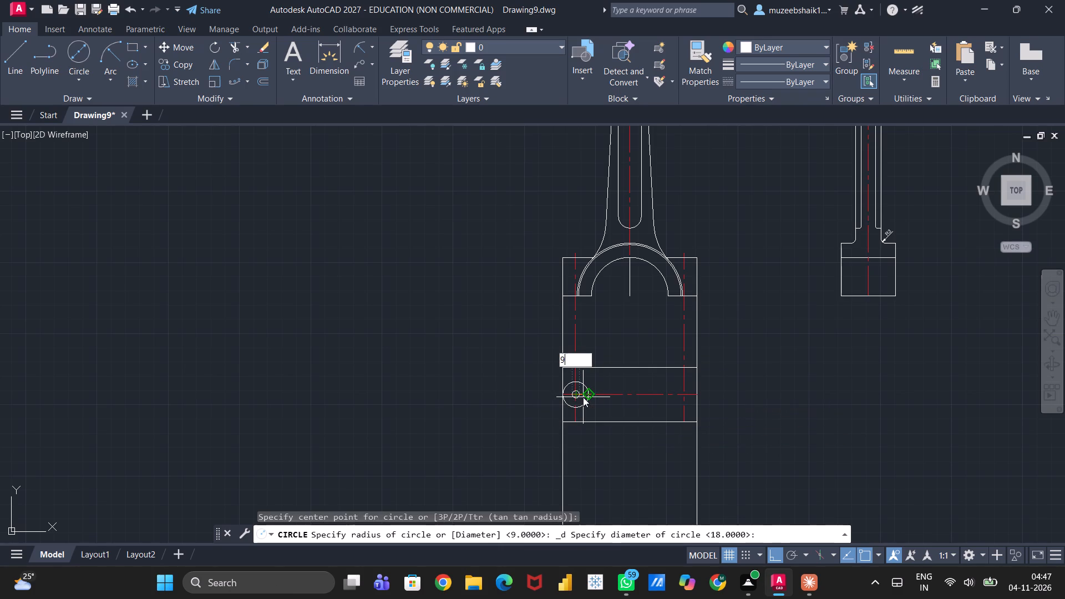
{"action": "key", "text": "Return"}
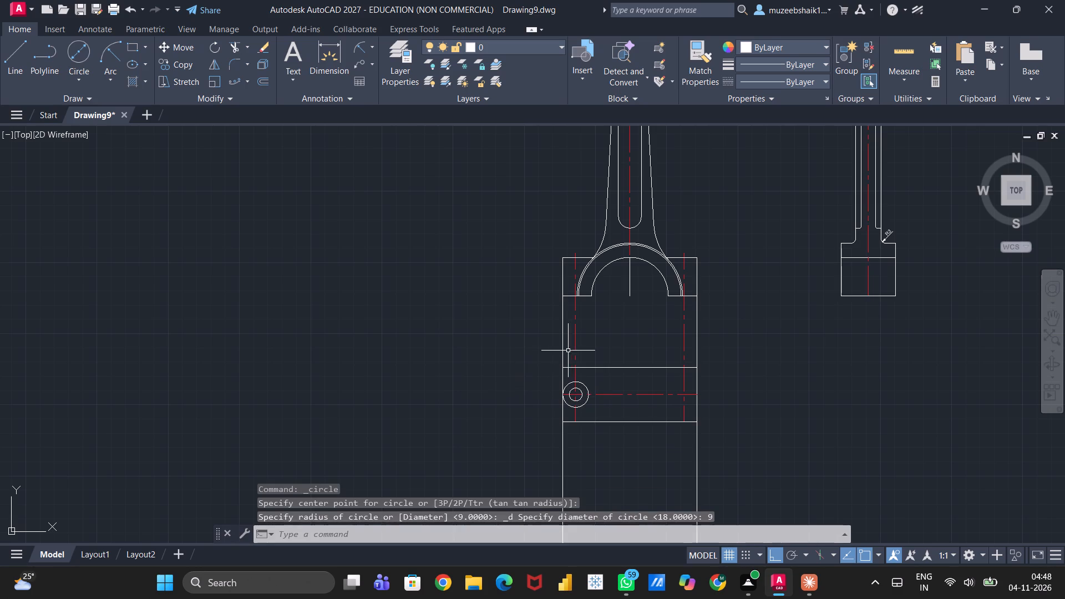
Select the two concentric circles at the left centerline crossing of the bottom view.
{"action": "scroll", "coordinate": [594, 397], "scroll_direction": "up", "scroll_amount": 3}
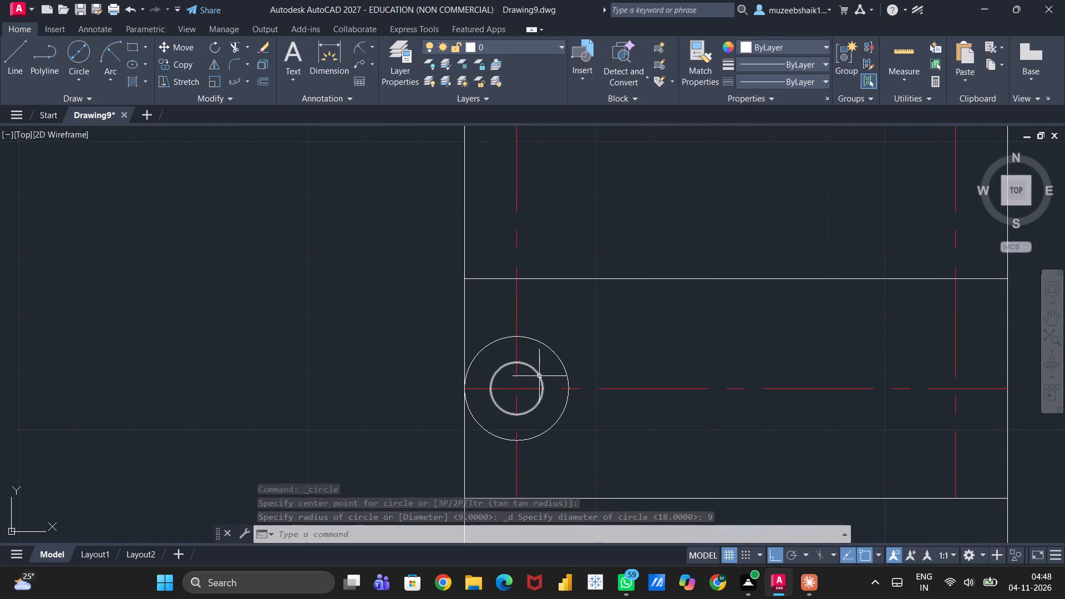
{"action": "left_click", "coordinate": [539, 376]}
{"action": "left_click", "coordinate": [561, 358]}
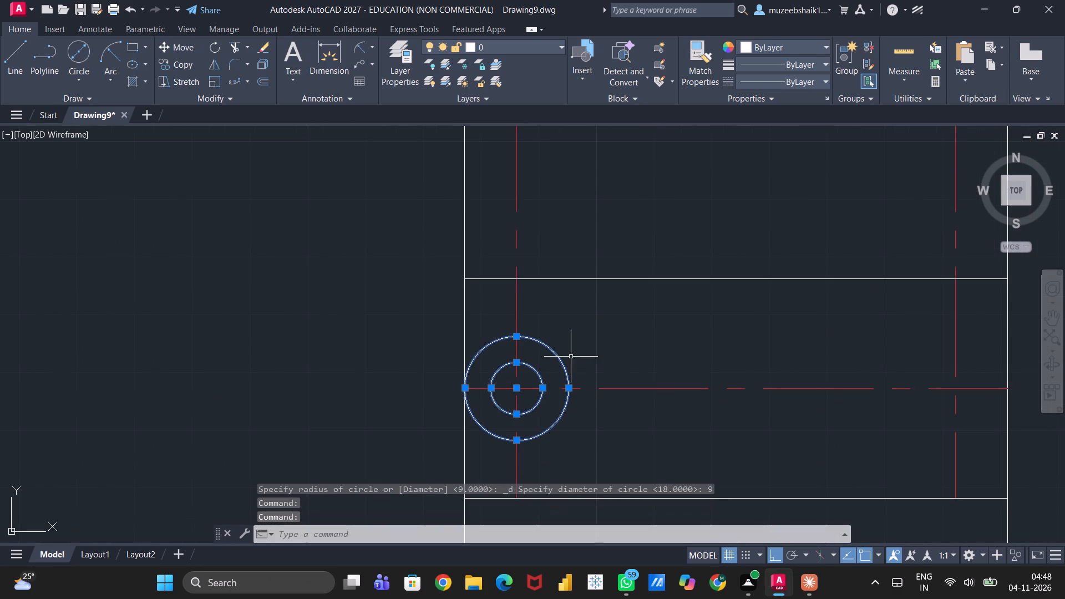
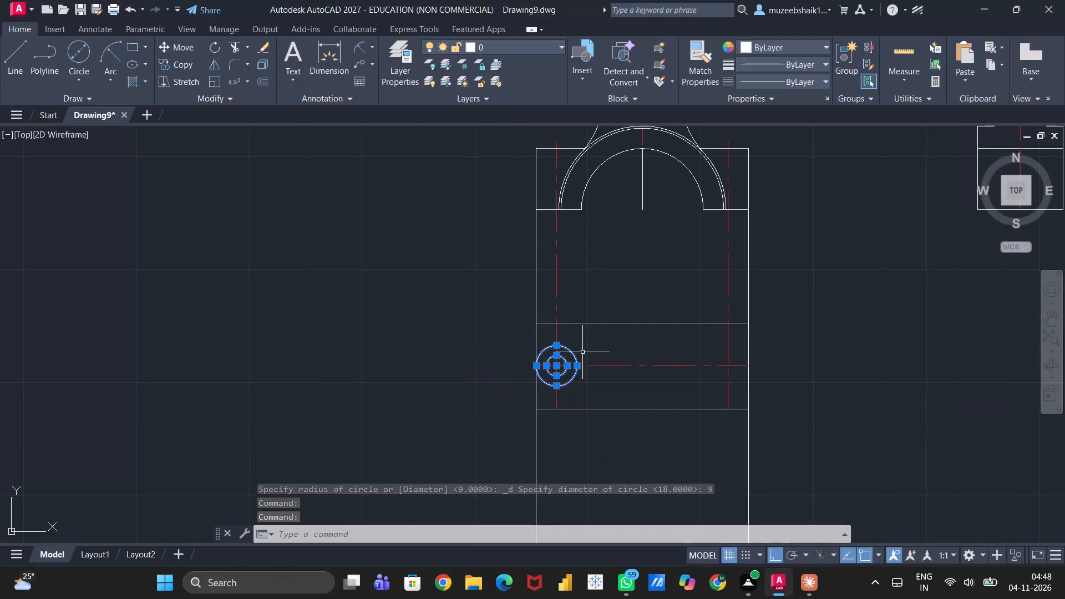
Copy the two concentric circles from their centre 76 units horizontally to the intersection with the right vertical centerline.
{"action": "type", "text": "co"}
{"action": "key", "text": "p"}
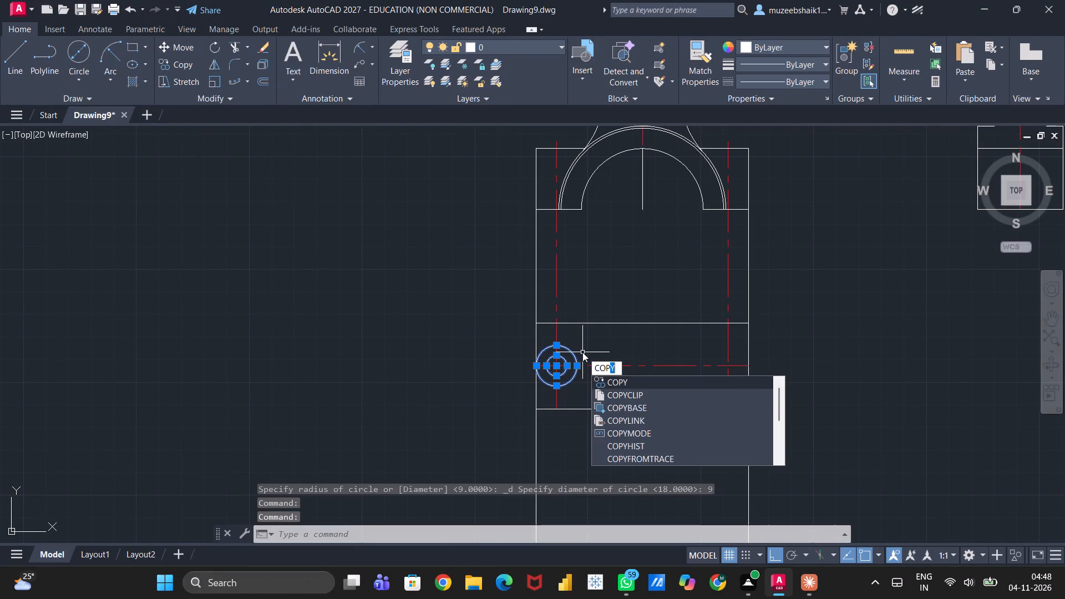
{"action": "key", "text": "Return"}
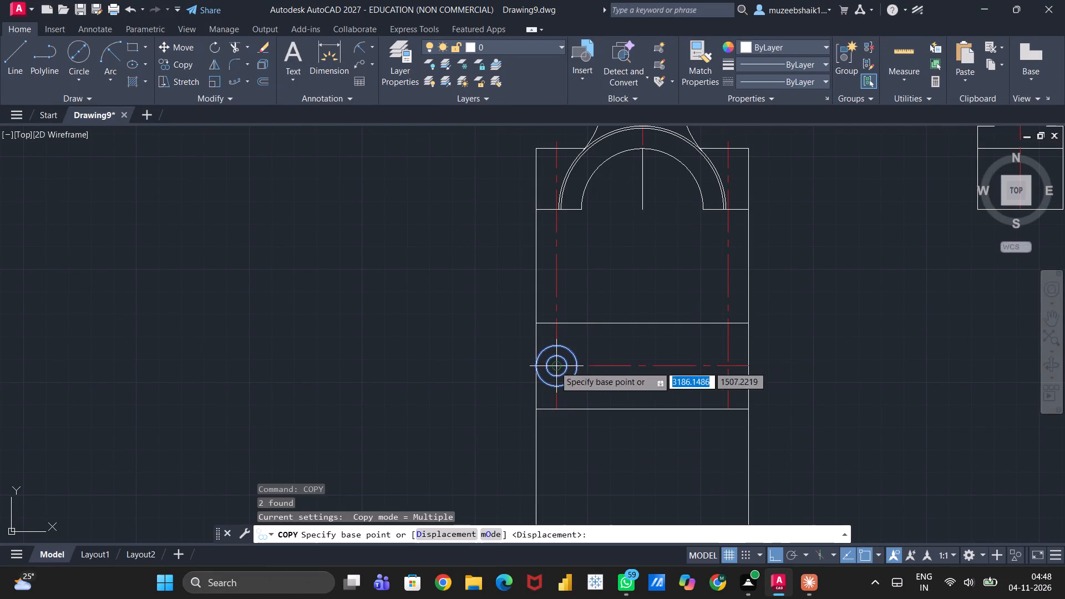
{"action": "left_click", "coordinate": [560, 366]}
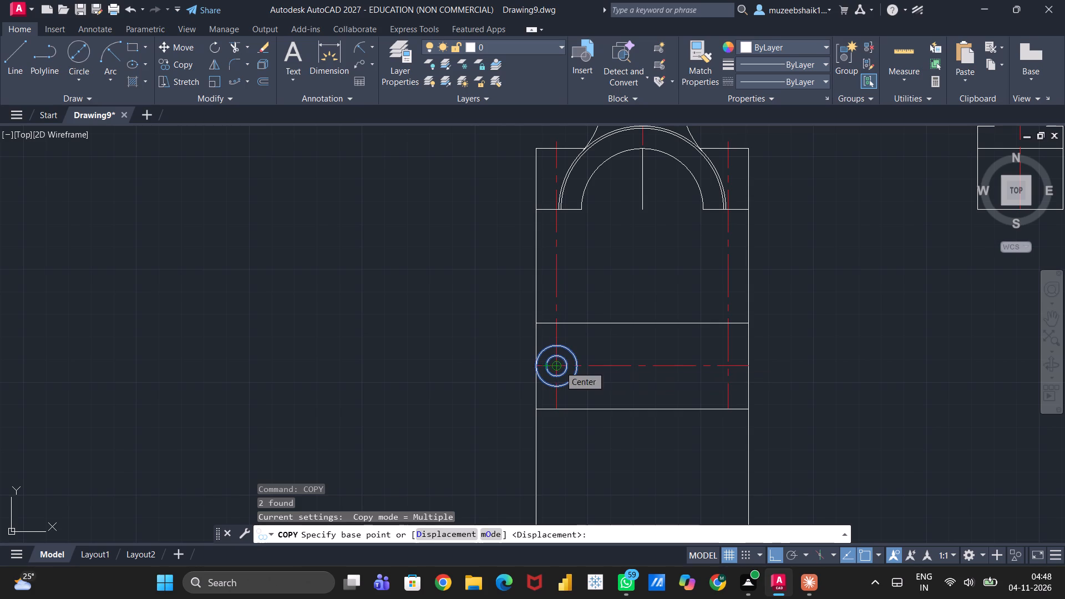
{"action": "left_click", "coordinate": [728, 369]}
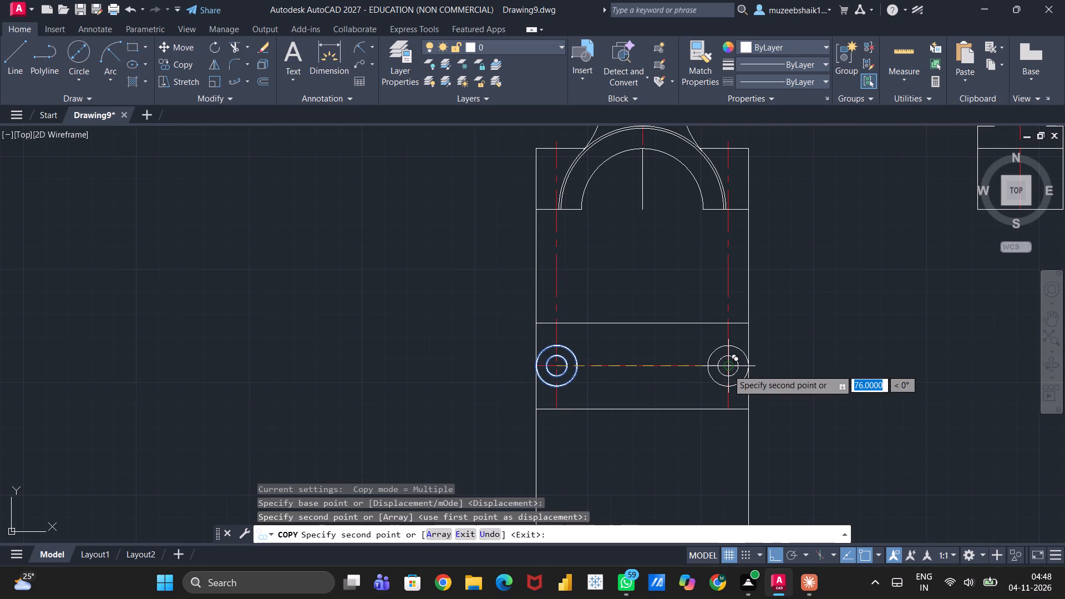
{"action": "key", "text": "Escape"}
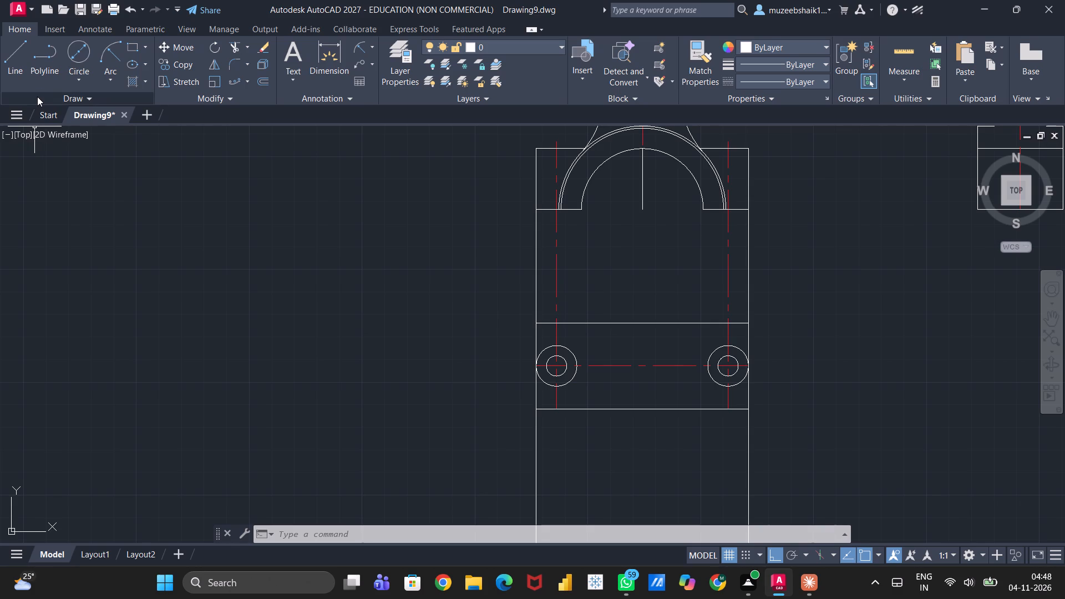
Trim both red vertical centerlines between the base of the arched view and the top line of the lower view.
{"action": "type", "text": "tr"}
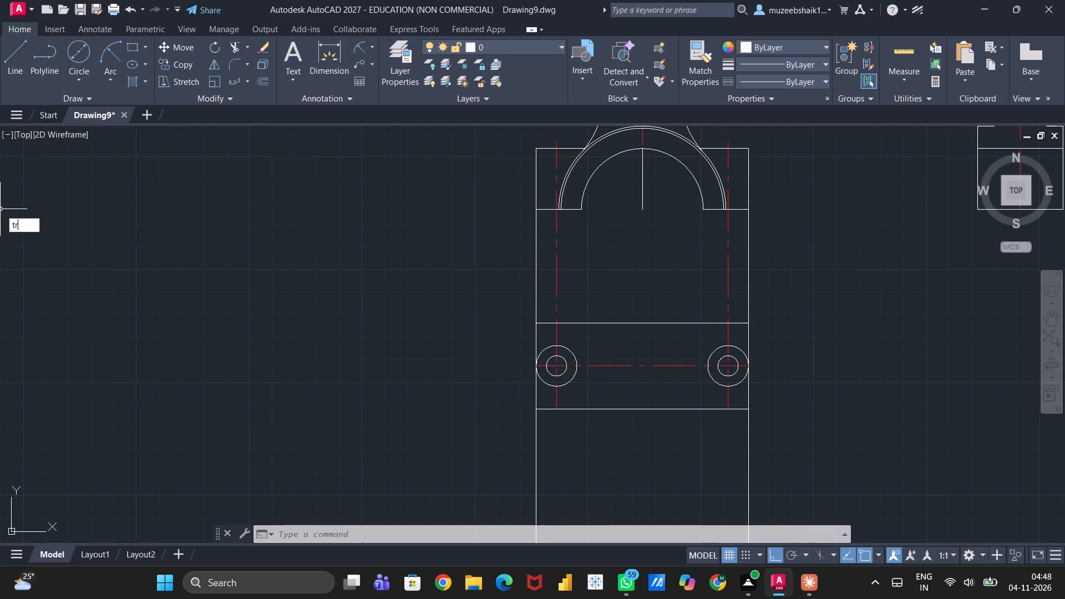
{"action": "key", "text": "Return"}
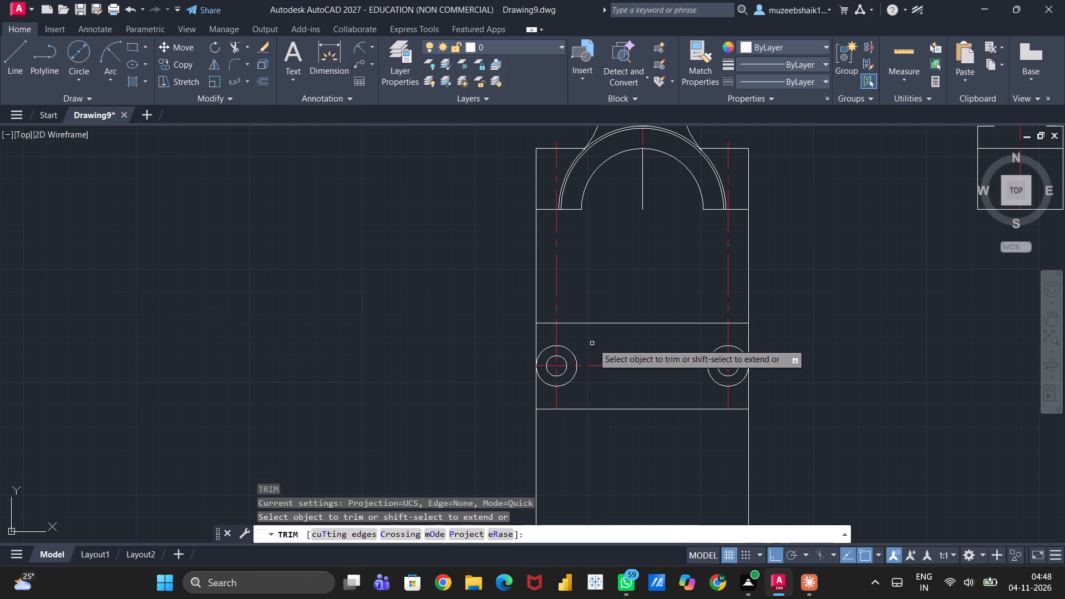
{"action": "left_click", "coordinate": [729, 271]}
{"action": "left_click", "coordinate": [557, 276]}
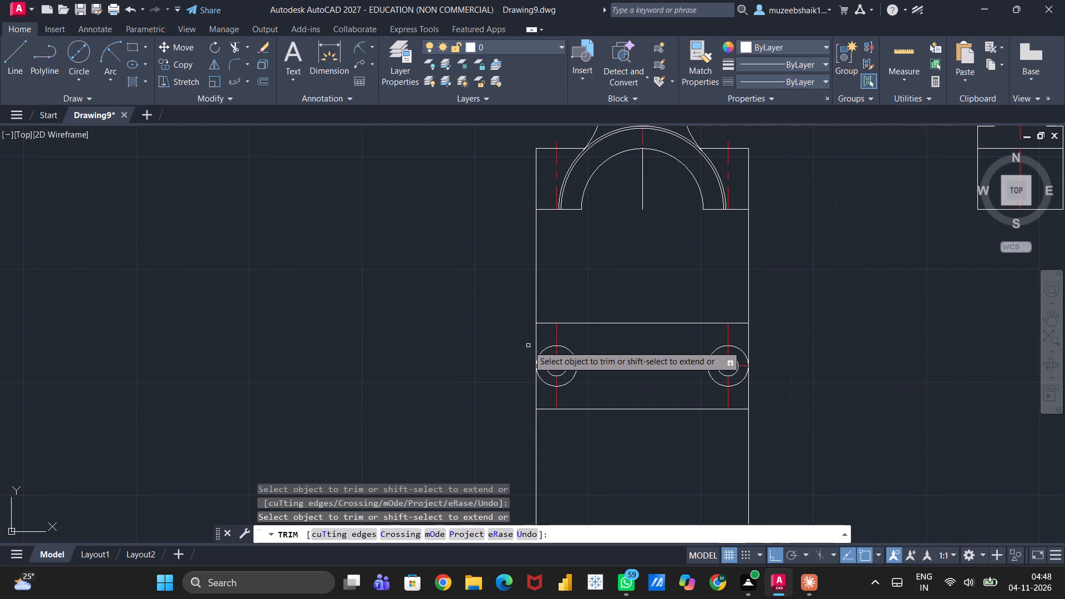
{"action": "key", "text": "Escape"}
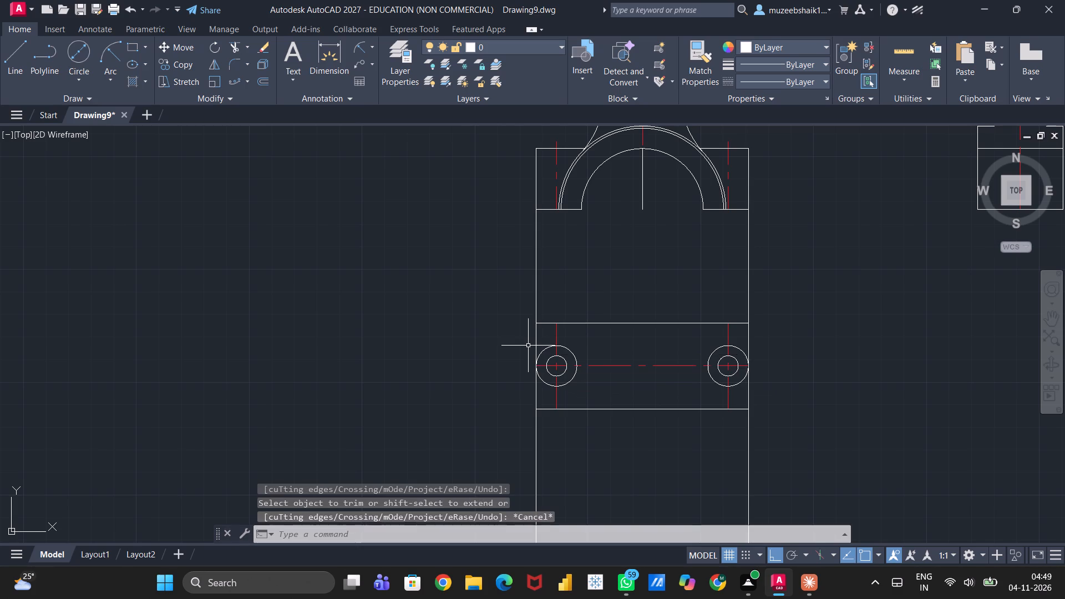
Match the two vertical centerlines through the circles to the properties of the lower view's white top line.
{"action": "left_click", "coordinate": [576, 323]}
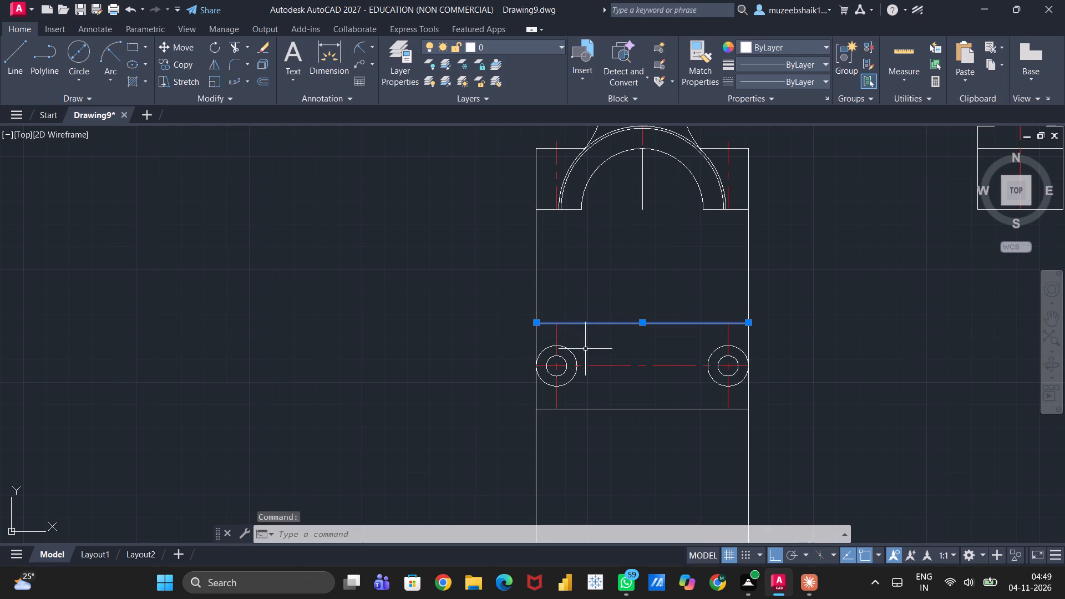
{"action": "type", "text": "ma"}
{"action": "key", "text": "Return"}
{"action": "left_click", "coordinate": [557, 341]}
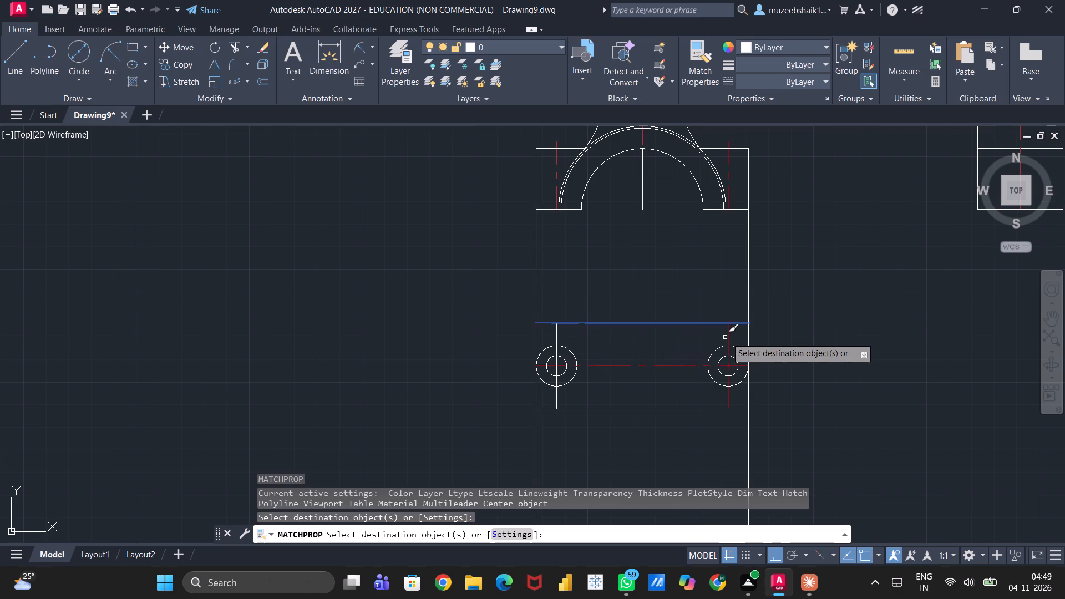
{"action": "left_click", "coordinate": [729, 338]}
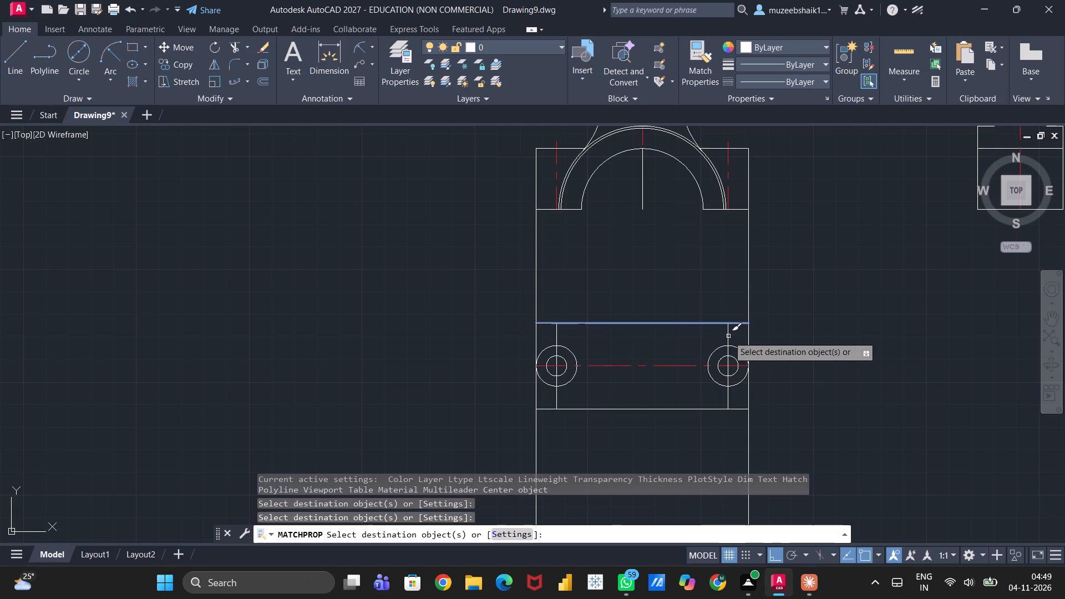
{"action": "key", "text": "Escape"}
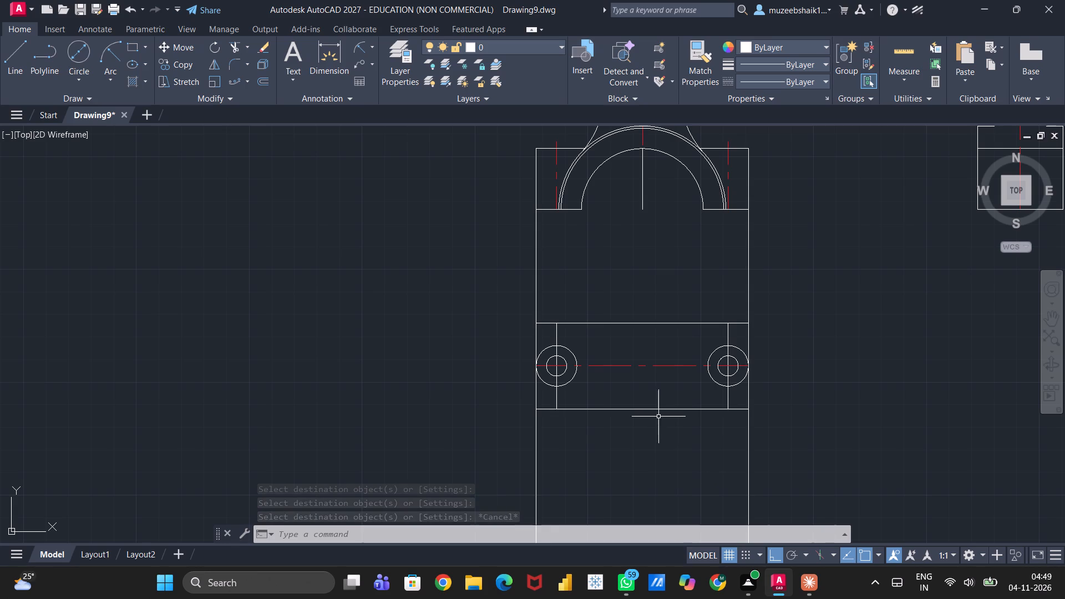
Trim the four ends of the lower view's top and bottom horizontal lines that extend outside the two vertical lines.
{"action": "type", "text": "tr"}
{"action": "key", "text": "Return"}
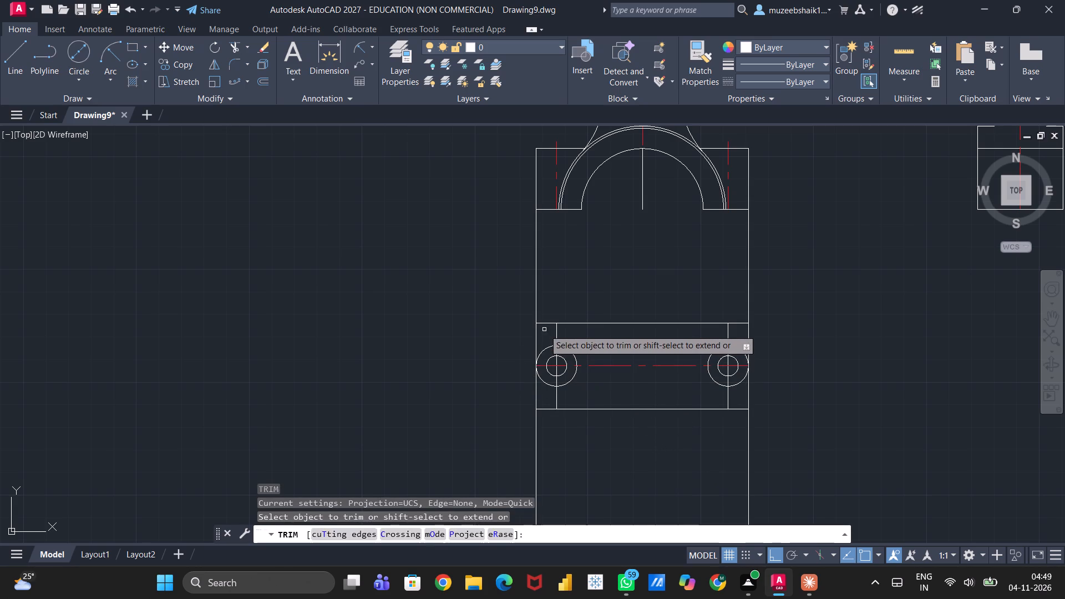
{"action": "left_click", "coordinate": [546, 323]}
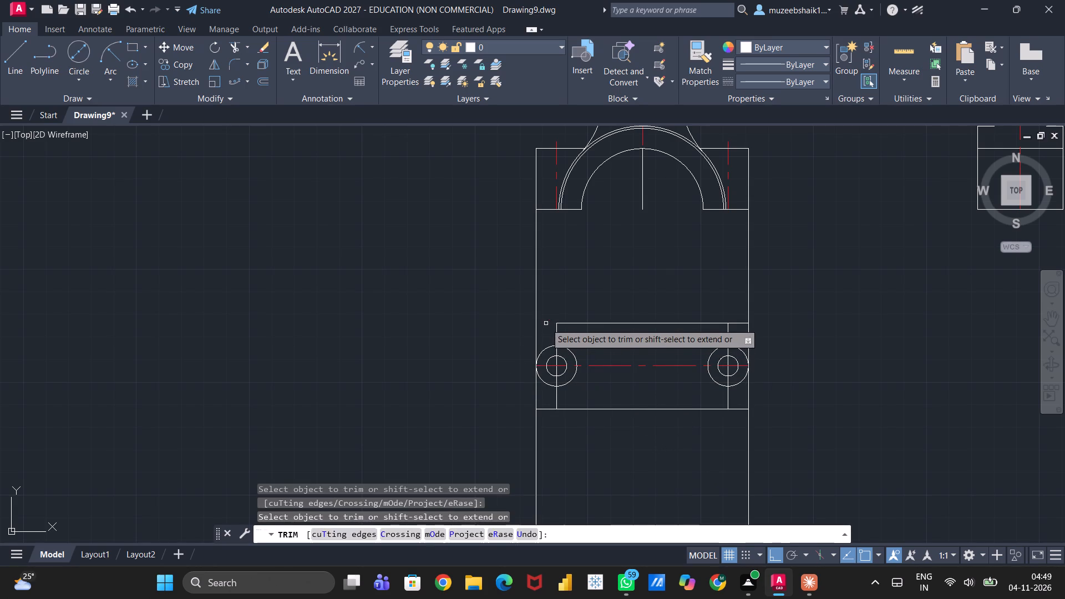
{"action": "left_click", "coordinate": [547, 408]}
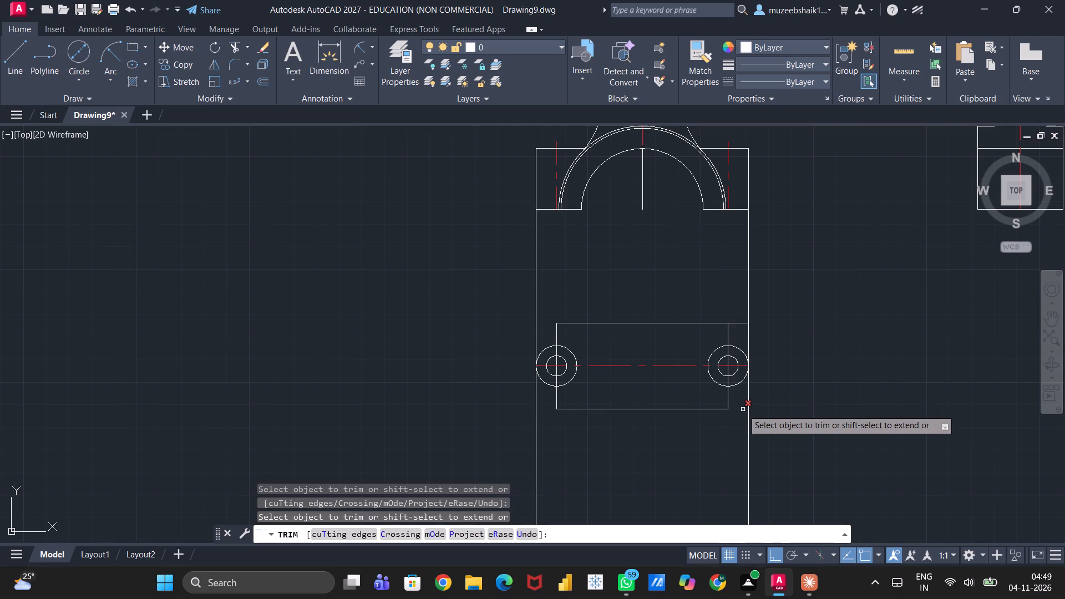
{"action": "left_click", "coordinate": [742, 410]}
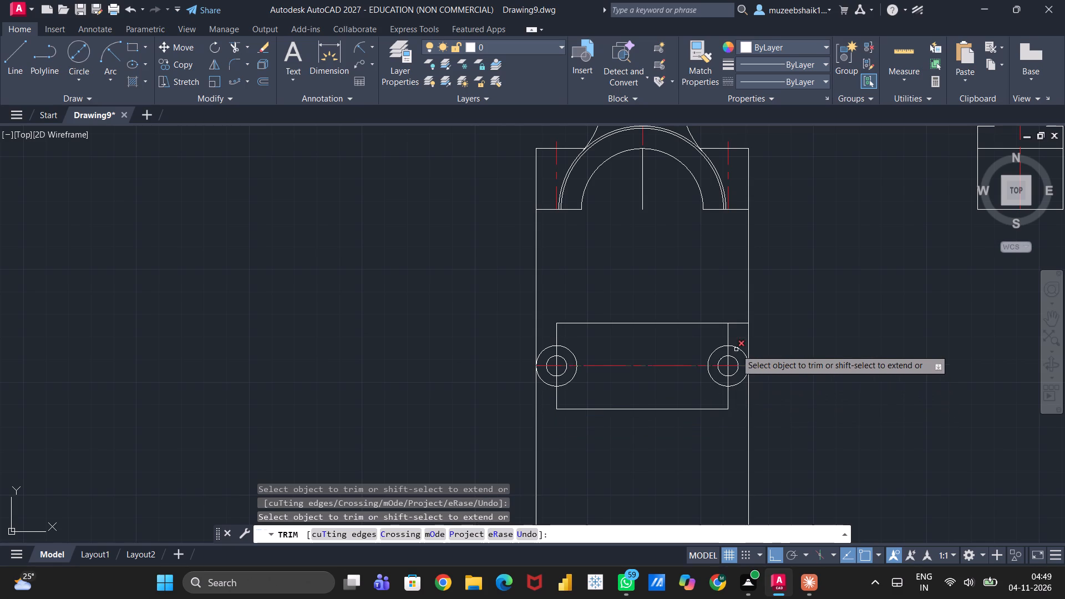
{"action": "left_click", "coordinate": [737, 323]}
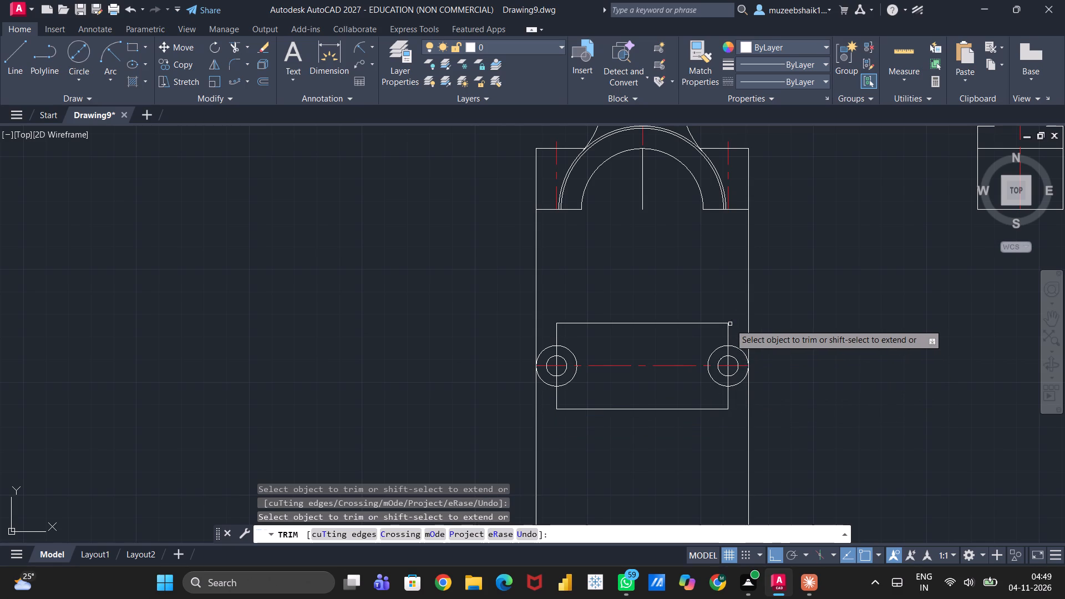
{"action": "key", "text": "Escape"}
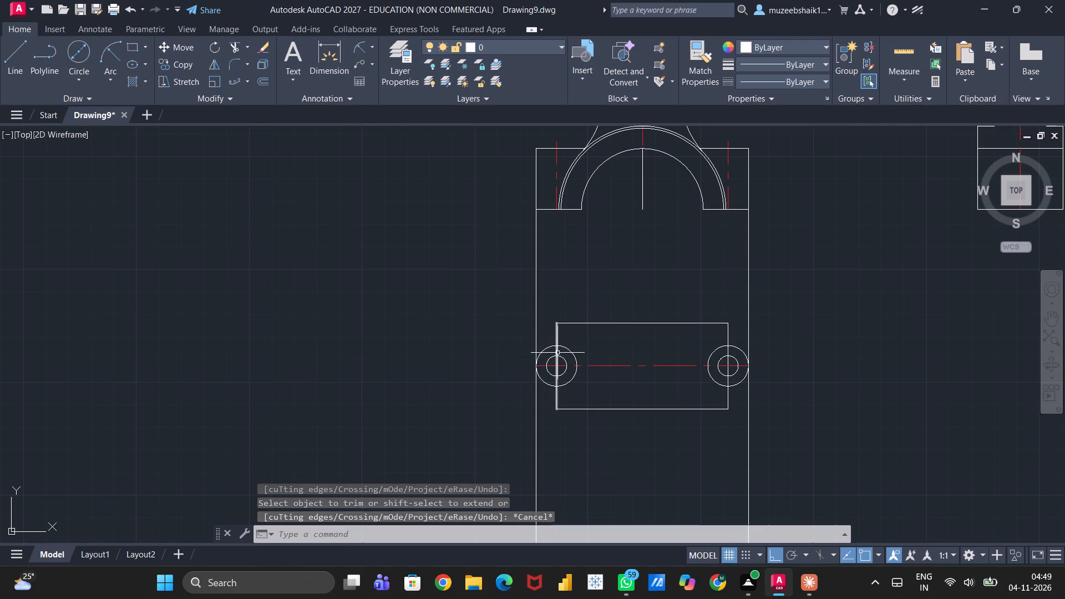
Trim the inner halves of both outer circles, leaving semicircular lugs on the sides of the rectangle.
{"action": "key", "text": "t"}
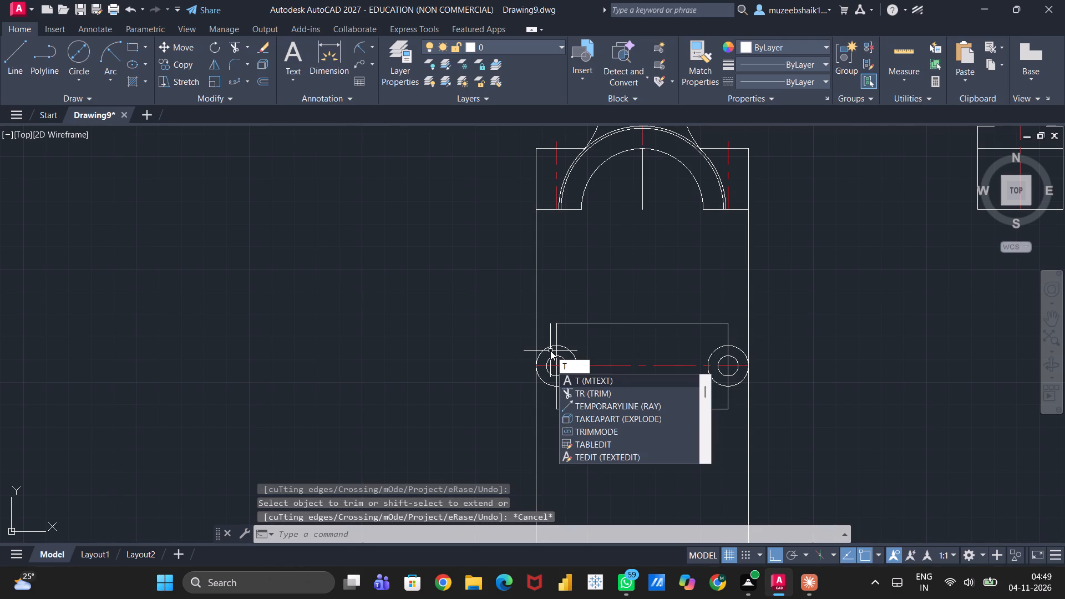
{"action": "key", "text": "r"}
{"action": "key", "text": "Return"}
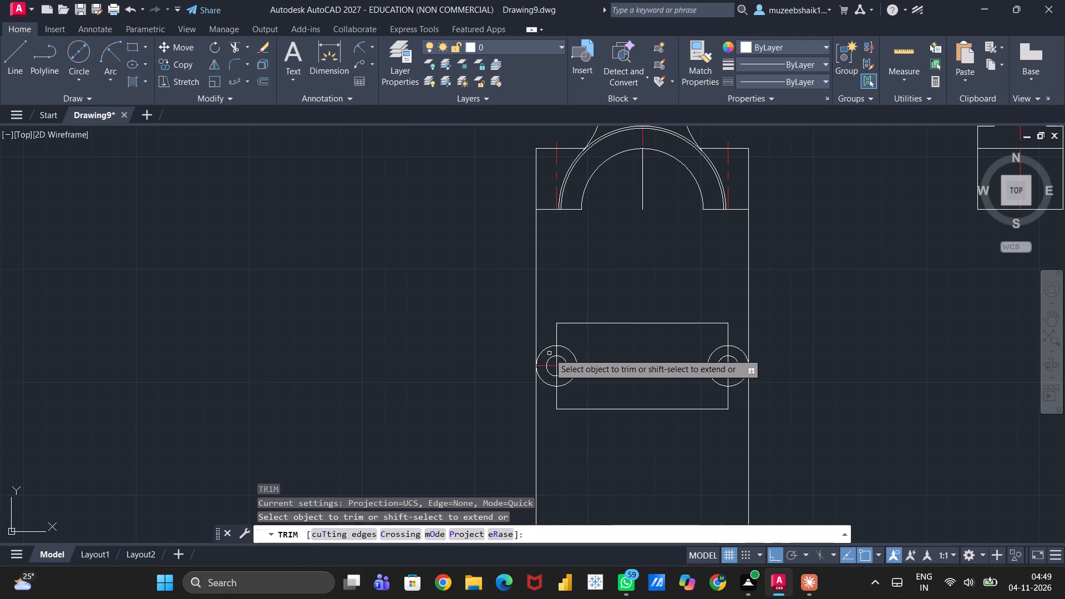
{"action": "left_click", "coordinate": [570, 350]}
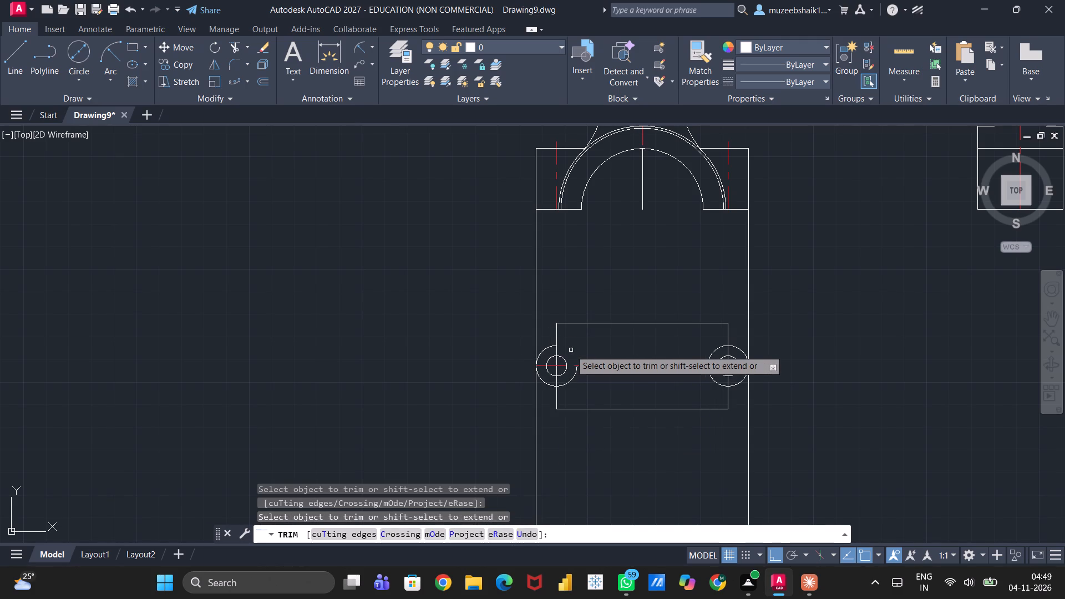
{"action": "left_click", "coordinate": [574, 377]}
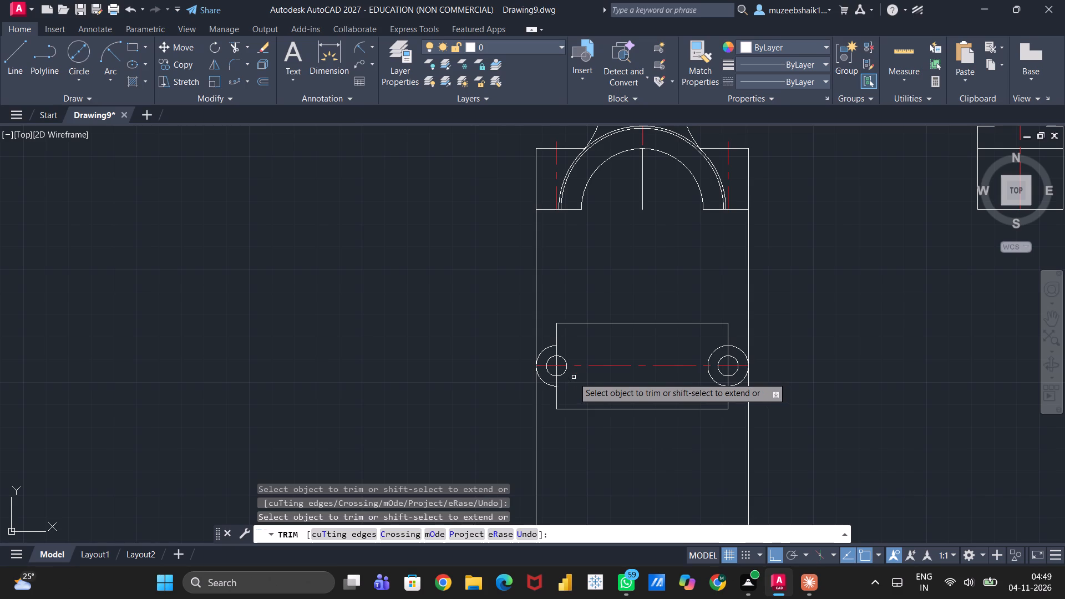
{"action": "left_click", "coordinate": [712, 375]}
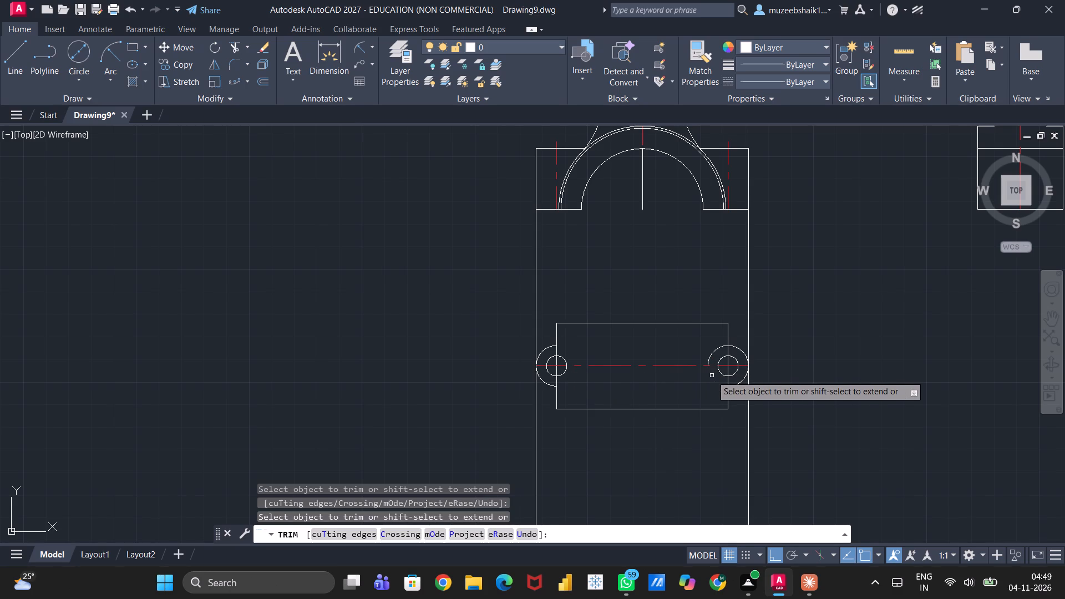
{"action": "left_click", "coordinate": [715, 355]}
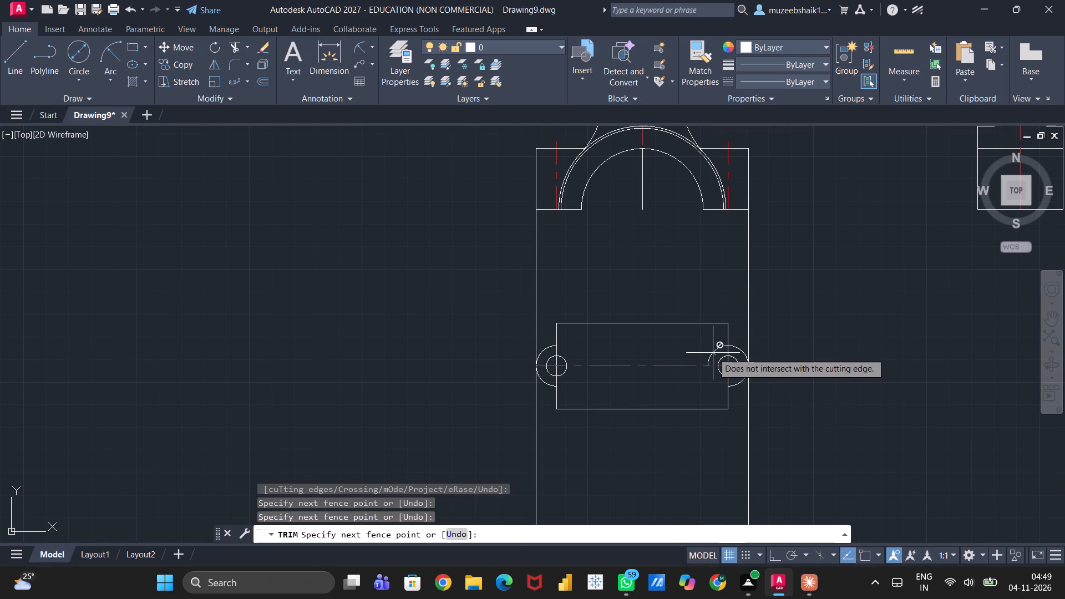
{"action": "left_click", "coordinate": [713, 353]}
{"action": "left_click", "coordinate": [712, 352]}
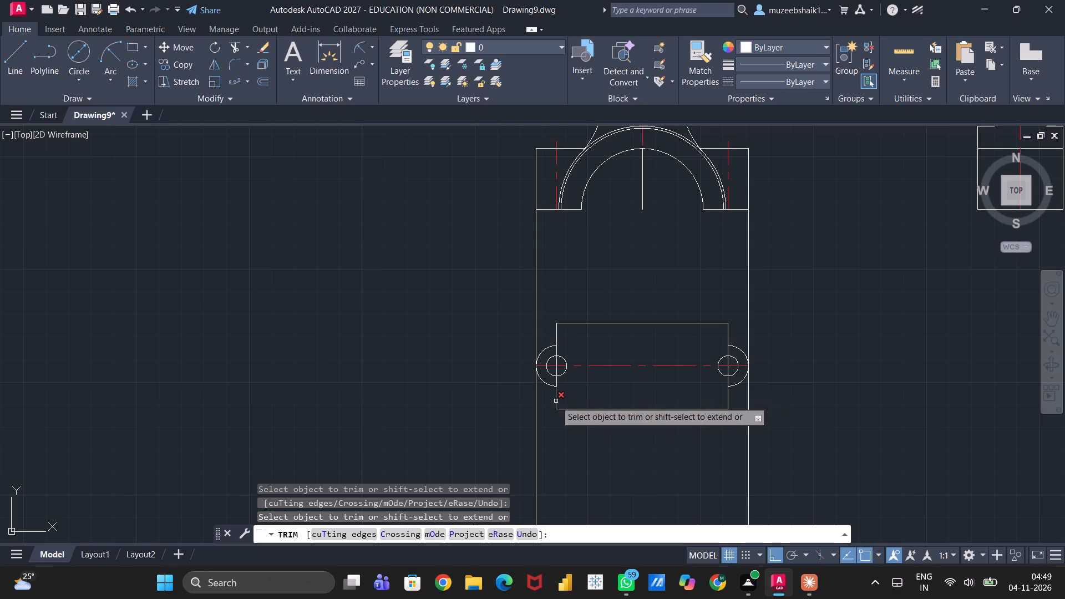
Trim the rectangle's vertical side segments between the lug arcs and the small holes, above and below each hole.
{"action": "left_click", "coordinate": [558, 380]}
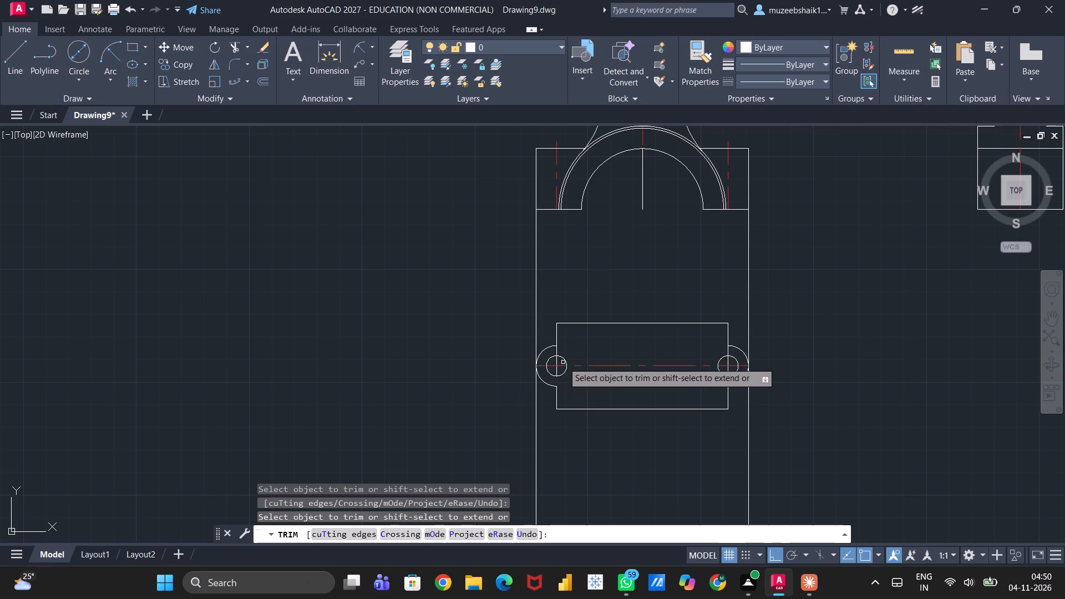
{"action": "left_click", "coordinate": [557, 352]}
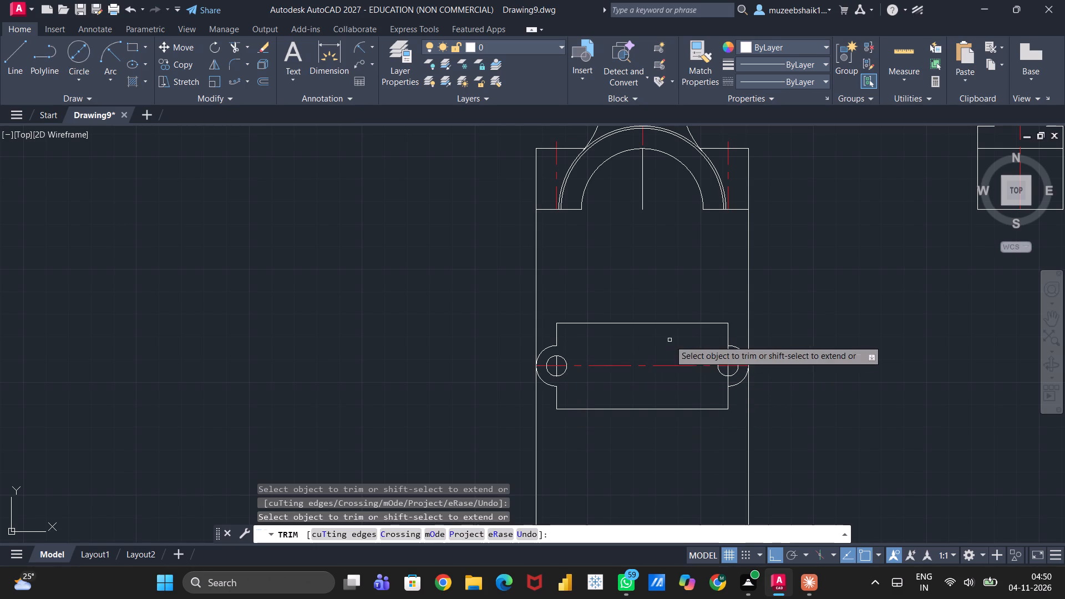
{"action": "left_click", "coordinate": [729, 353]}
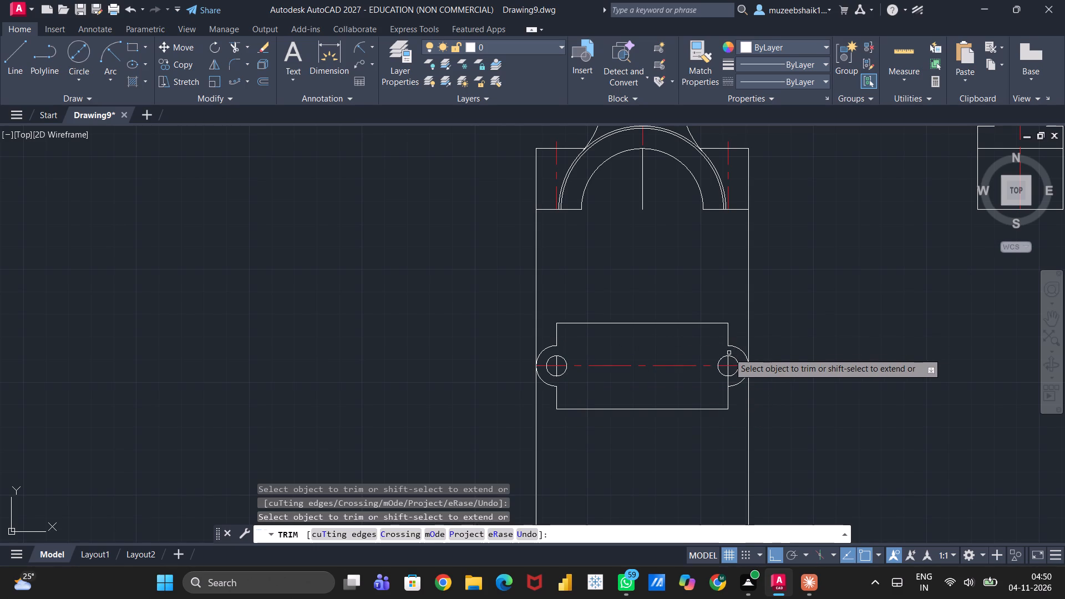
{"action": "left_click", "coordinate": [729, 382]}
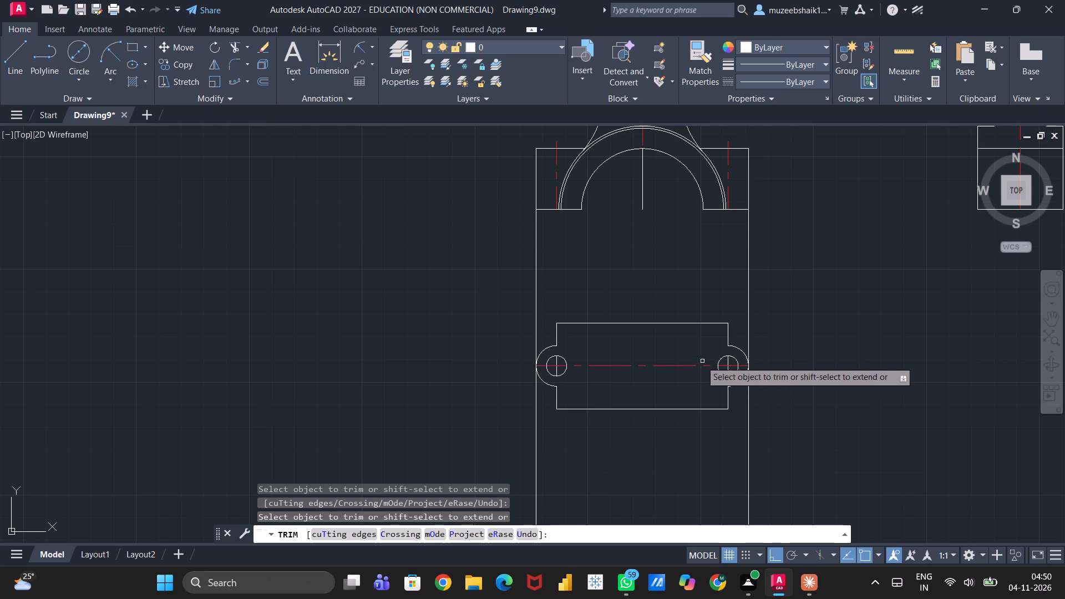
Trim away the remaining vertical line segments inside the small holes of both lugs.
{"action": "scroll", "coordinate": [503, 370], "scroll_direction": "up", "scroll_amount": 3}
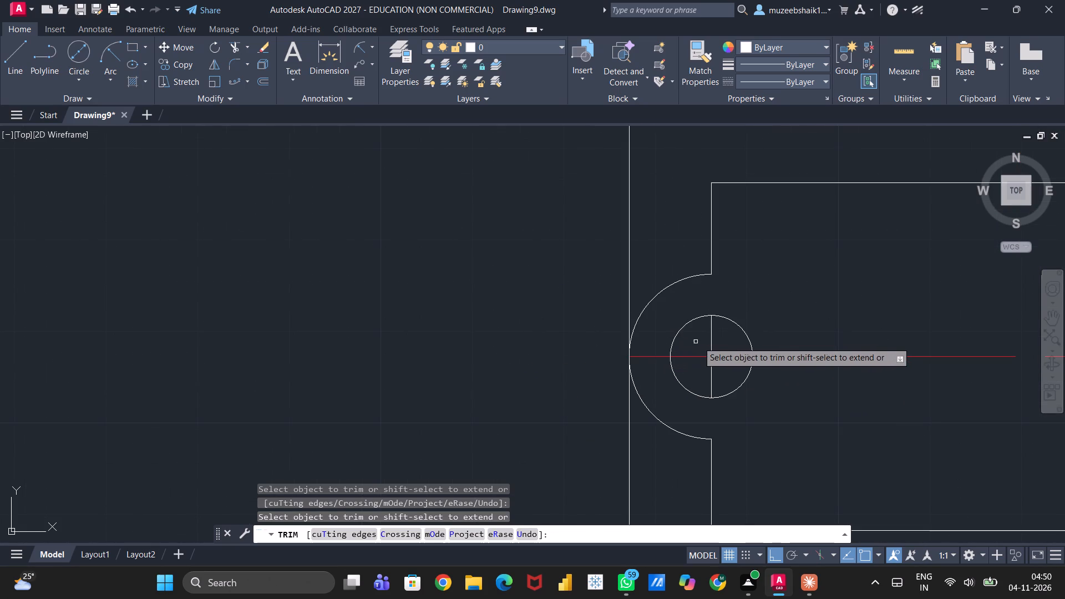
{"action": "left_click_drag", "start_coordinate": [704, 342], "coordinate": [711, 341]}
{"action": "left_click_drag", "start_coordinate": [713, 341], "coordinate": [718, 339]}
{"action": "left_click_drag", "start_coordinate": [702, 379], "coordinate": [721, 375]}
{"action": "scroll", "coordinate": [729, 368], "scroll_direction": "down", "scroll_amount": 2}
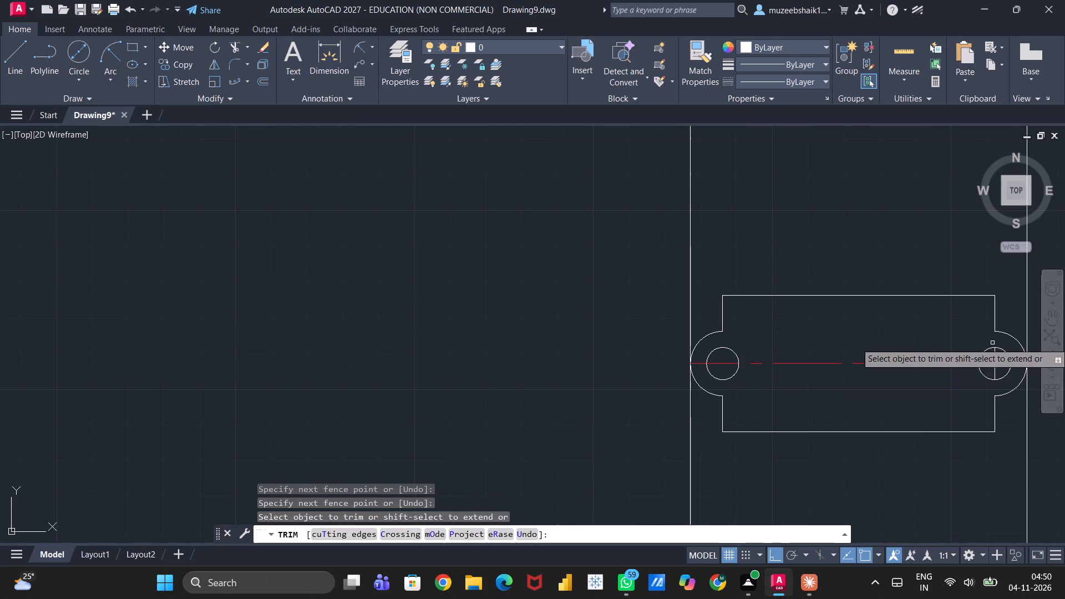
{"action": "scroll", "coordinate": [998, 354], "scroll_direction": "up", "scroll_amount": 2}
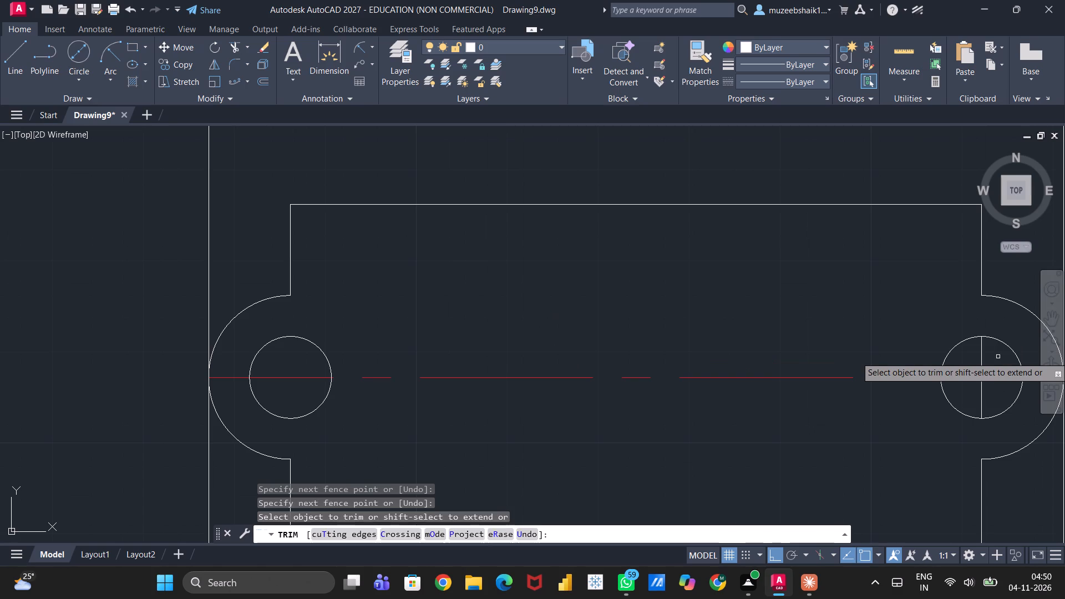
{"action": "left_click_drag", "start_coordinate": [996, 357], "coordinate": [975, 359]}
{"action": "left_click_drag", "start_coordinate": [992, 398], "coordinate": [972, 405]}
{"action": "scroll", "coordinate": [766, 398], "scroll_direction": "down", "scroll_amount": 3}
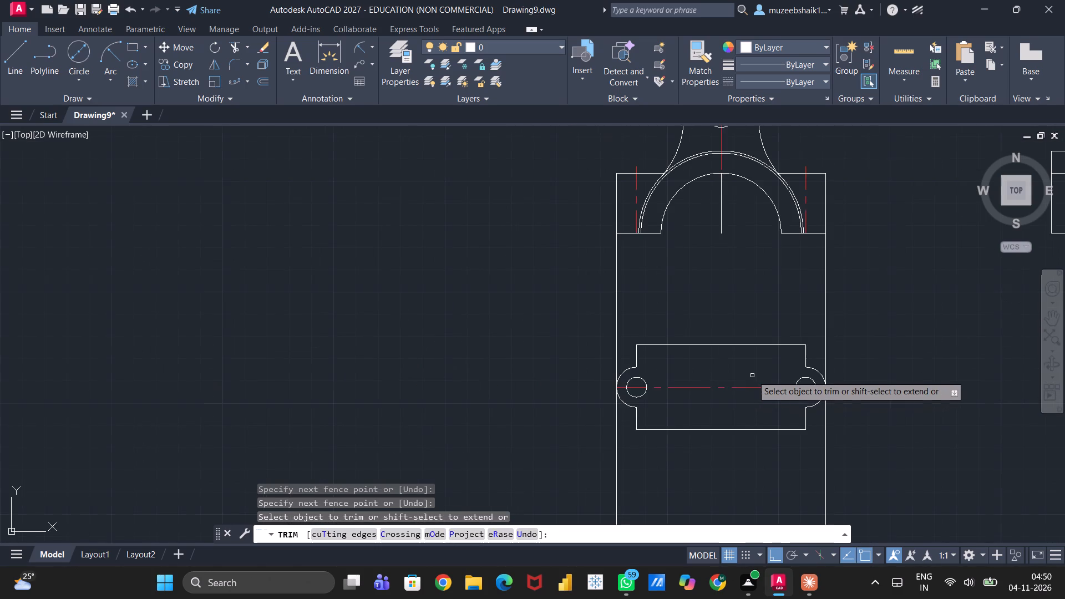
Draw vertical lines from both lower ends of the front view's inner arc down to the lower view's bottom edge.
{"action": "scroll", "coordinate": [753, 375], "scroll_direction": "down", "scroll_amount": 1}
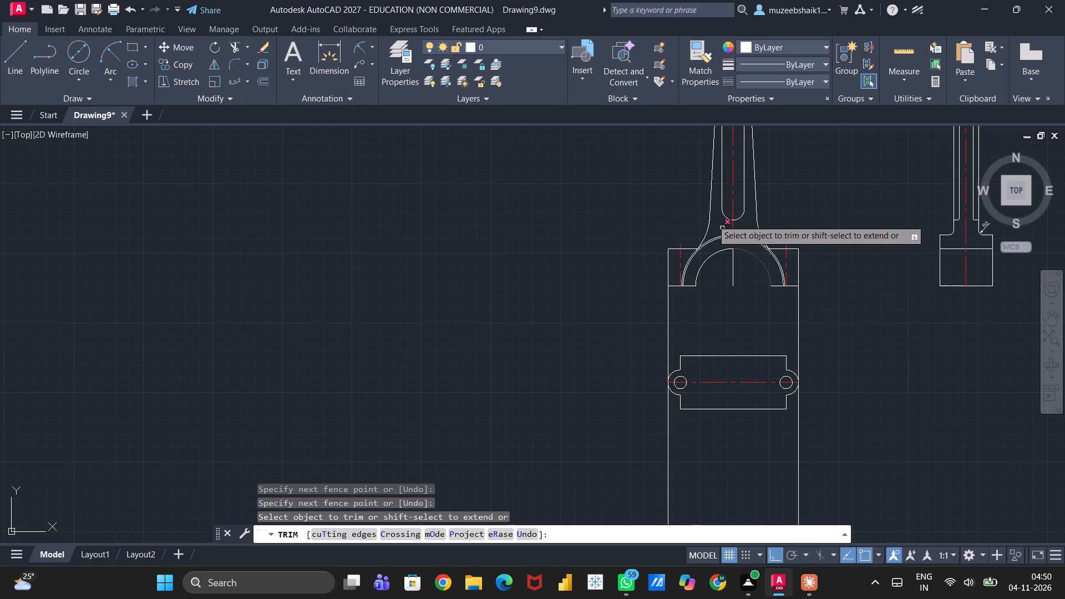
{"action": "key", "text": "Escape"}
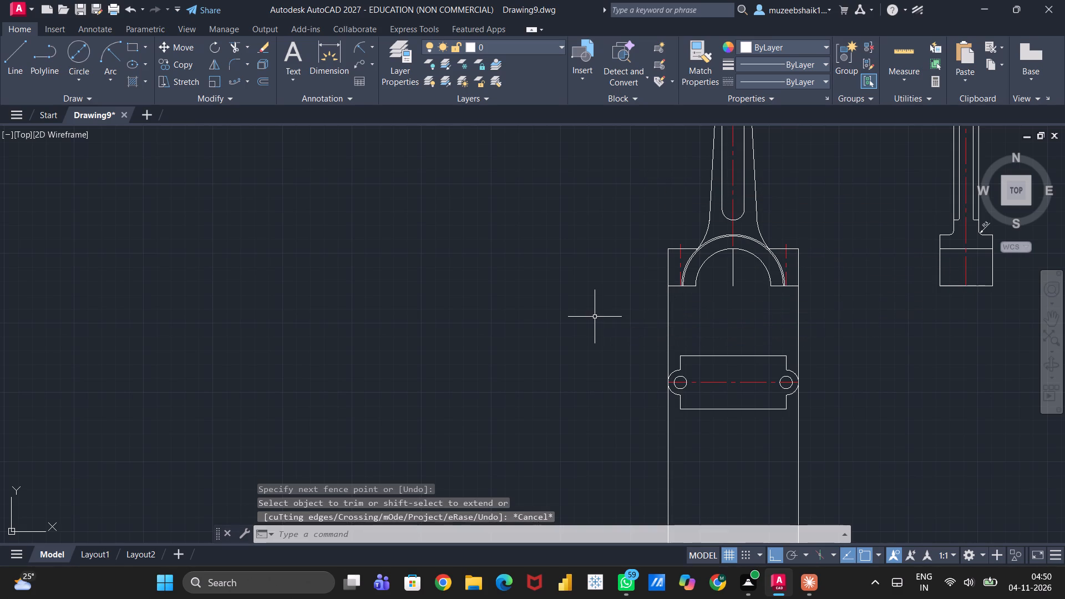
{"action": "scroll", "coordinate": [741, 338], "scroll_direction": "up", "scroll_amount": 1}
{"action": "middle_click_drag", "start_coordinate": [740, 338], "coordinate": [591, 374]}
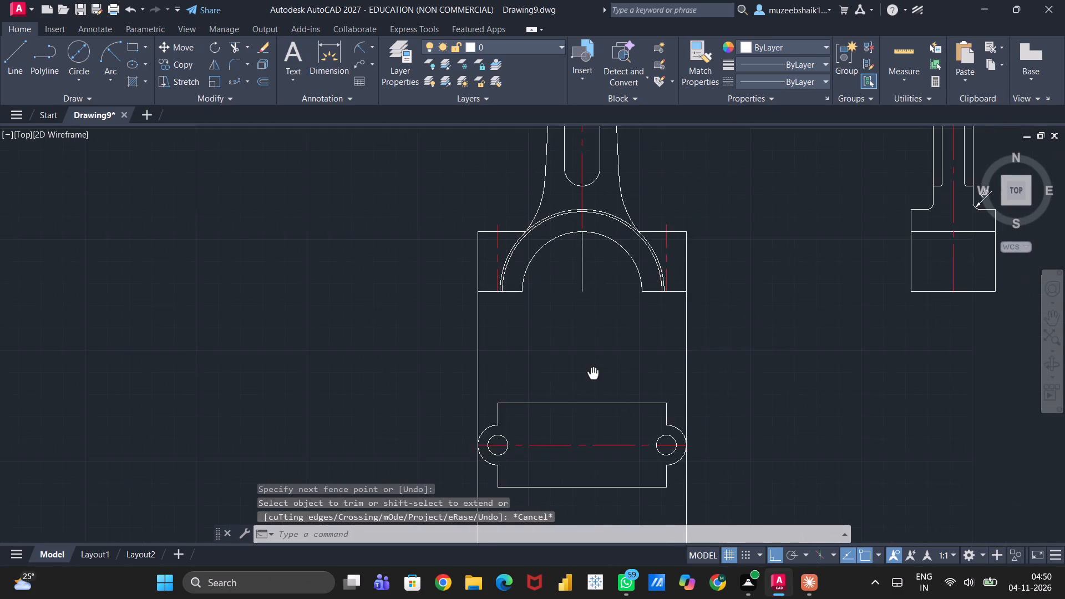
{"action": "middle_click_drag", "start_coordinate": [591, 374], "coordinate": [572, 352]}
{"action": "scroll", "coordinate": [565, 344], "scroll_direction": "down", "scroll_amount": 1}
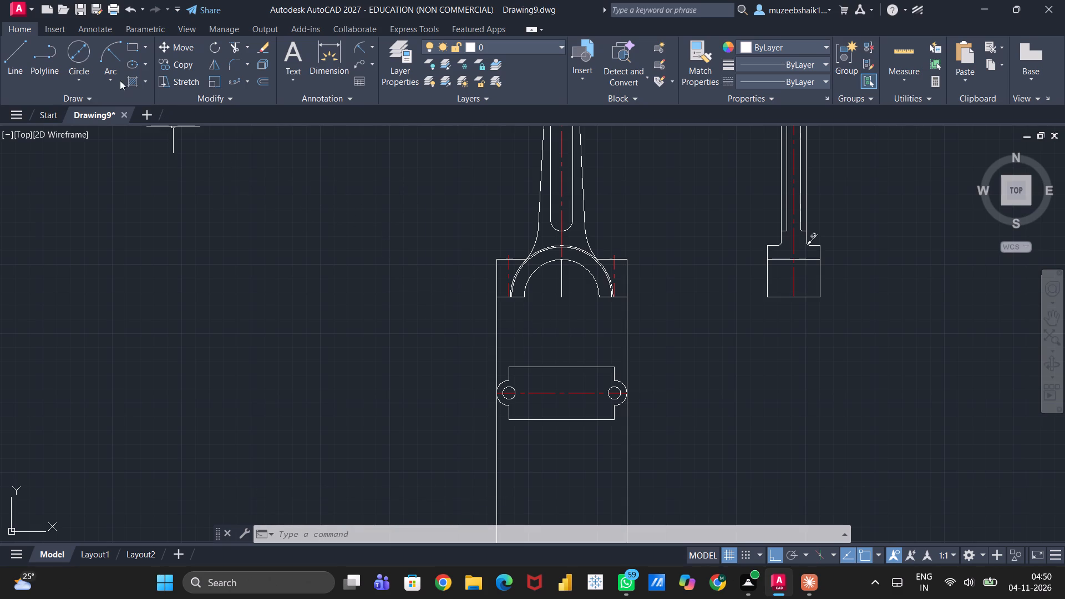
{"action": "left_click", "coordinate": [23, 54]}
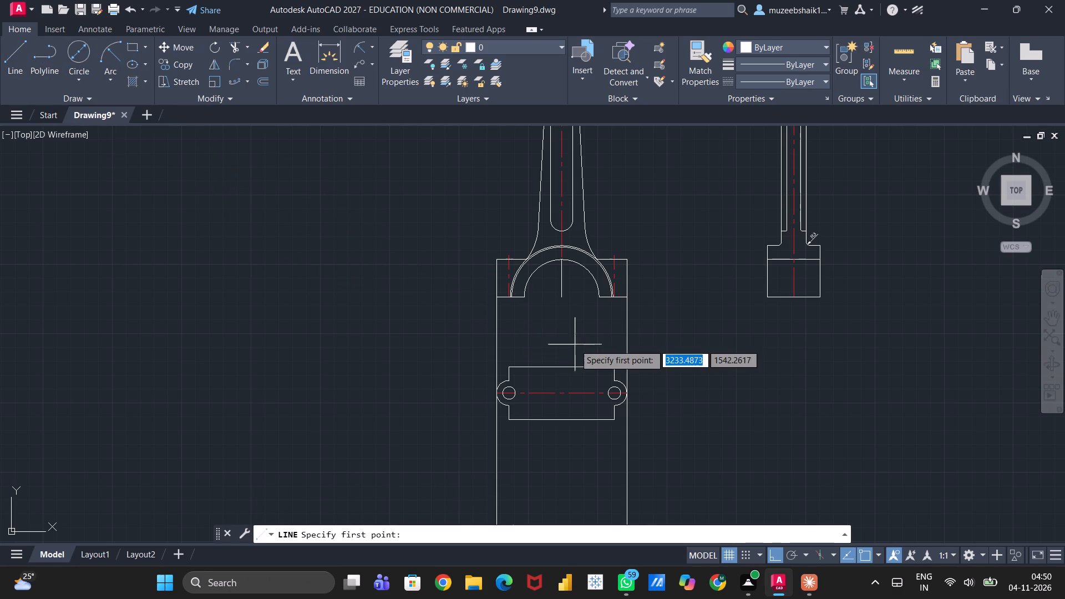
{"action": "scroll", "coordinate": [515, 304], "scroll_direction": "up", "scroll_amount": 1}
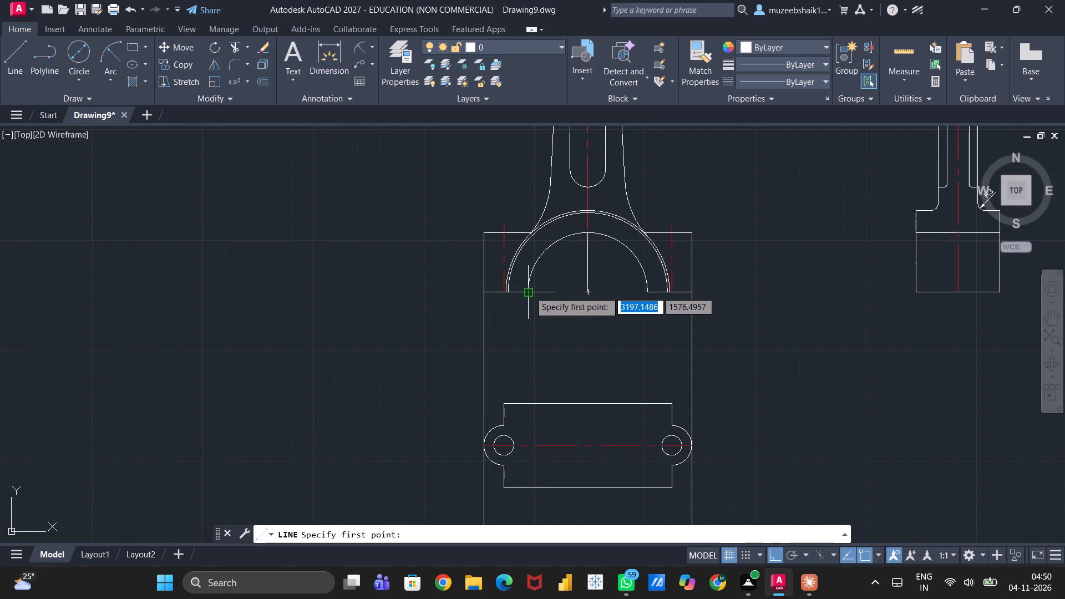
{"action": "left_click", "coordinate": [530, 291]}
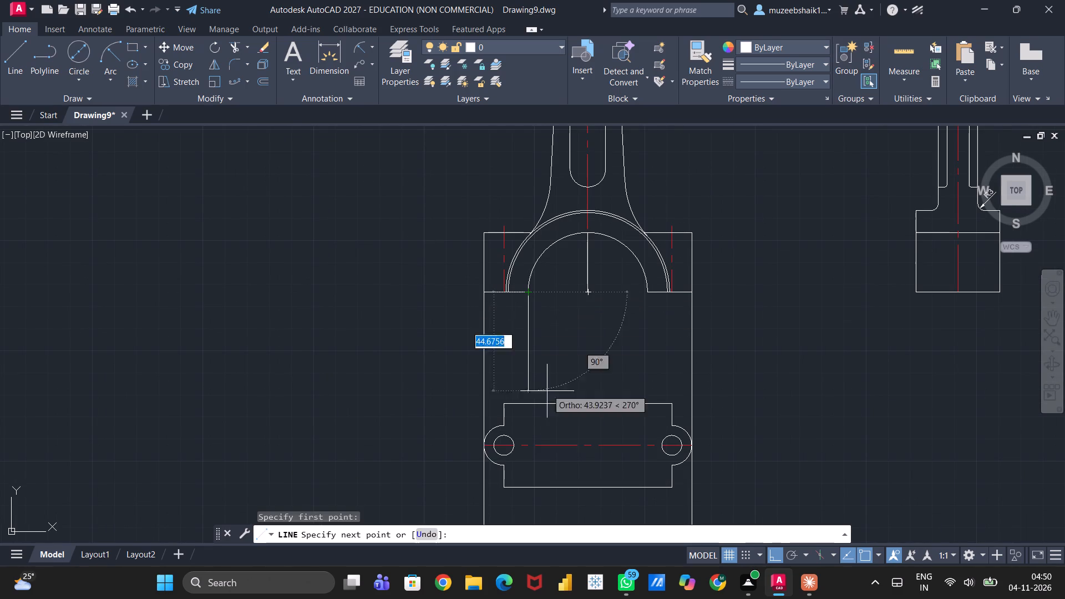
{"action": "left_click", "coordinate": [528, 484]}
{"action": "key", "text": "Escape"}
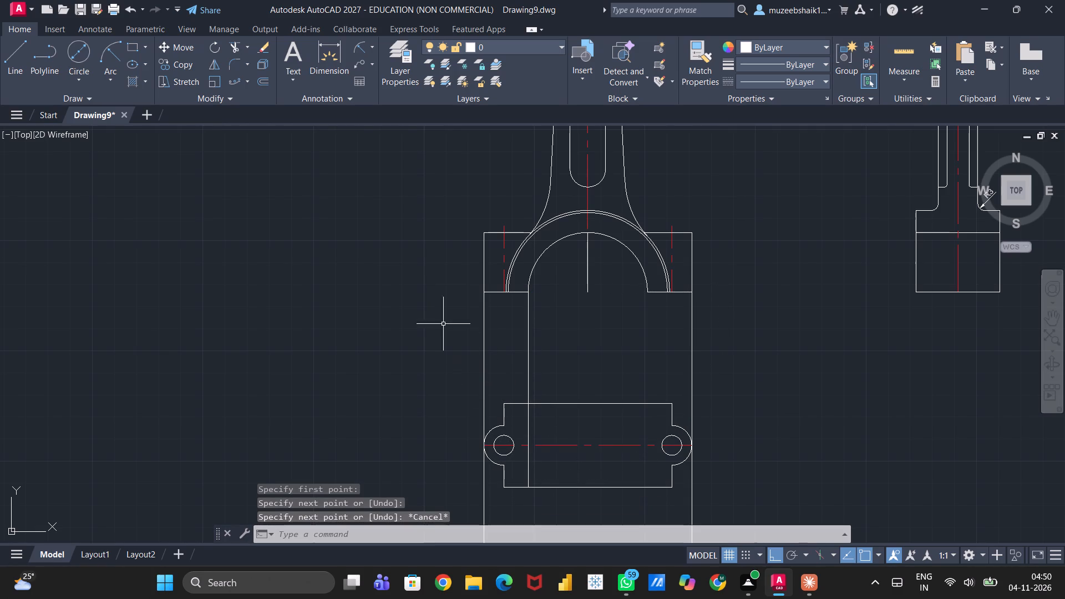
{"action": "left_click", "coordinate": [20, 58]}
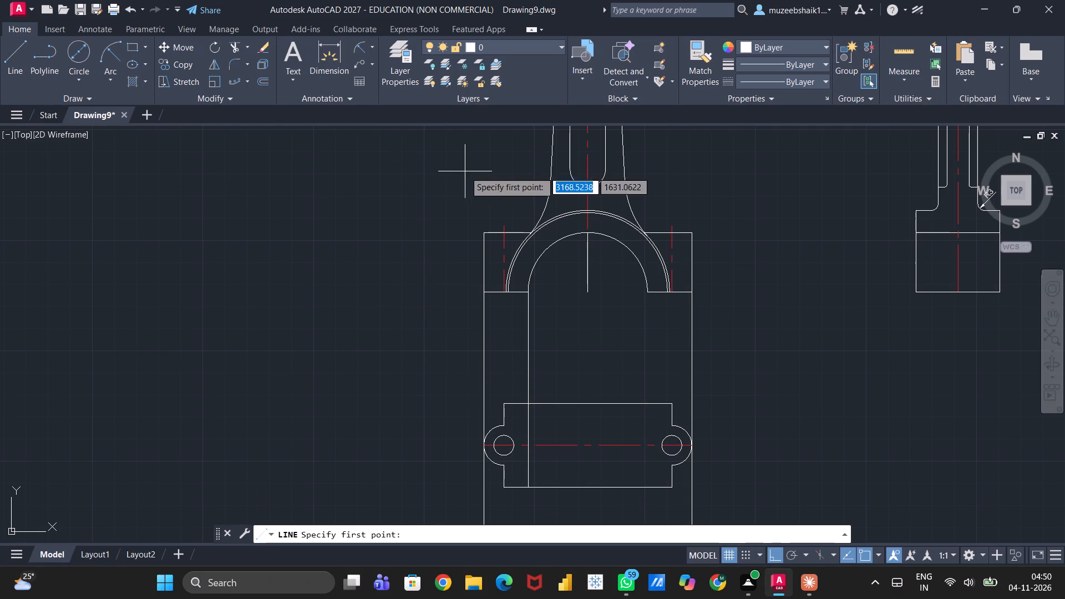
{"action": "left_click", "coordinate": [647, 288]}
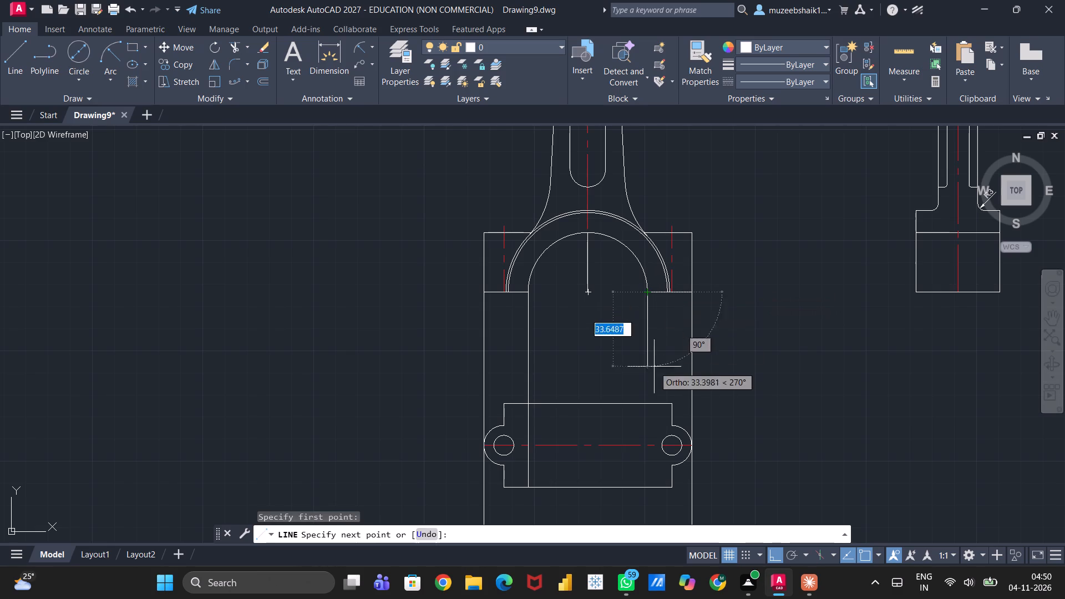
{"action": "left_click", "coordinate": [647, 486]}
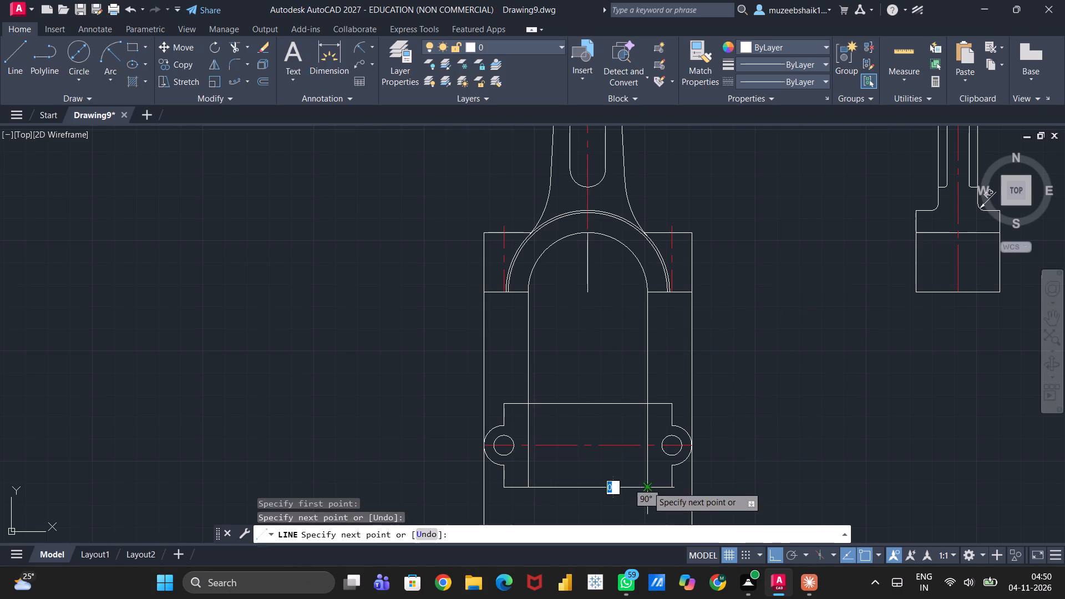
{"action": "key", "text": "Escape"}
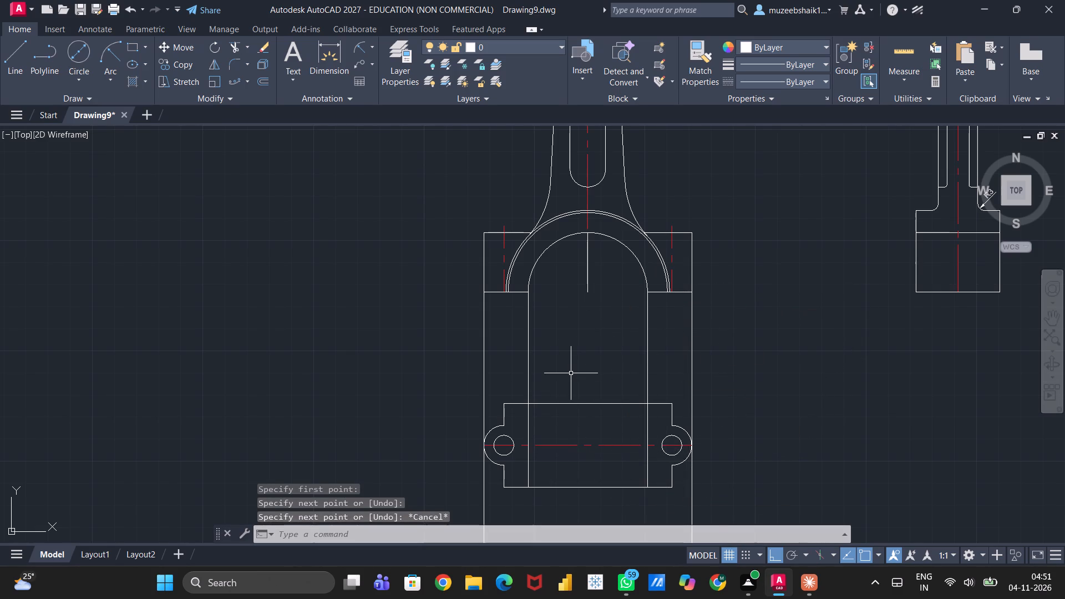
Trim the two inner vertical lines between the front view's arc ends and the lower view's top edge.
{"action": "middle_click_drag", "start_coordinate": [576, 371], "coordinate": [583, 326]}
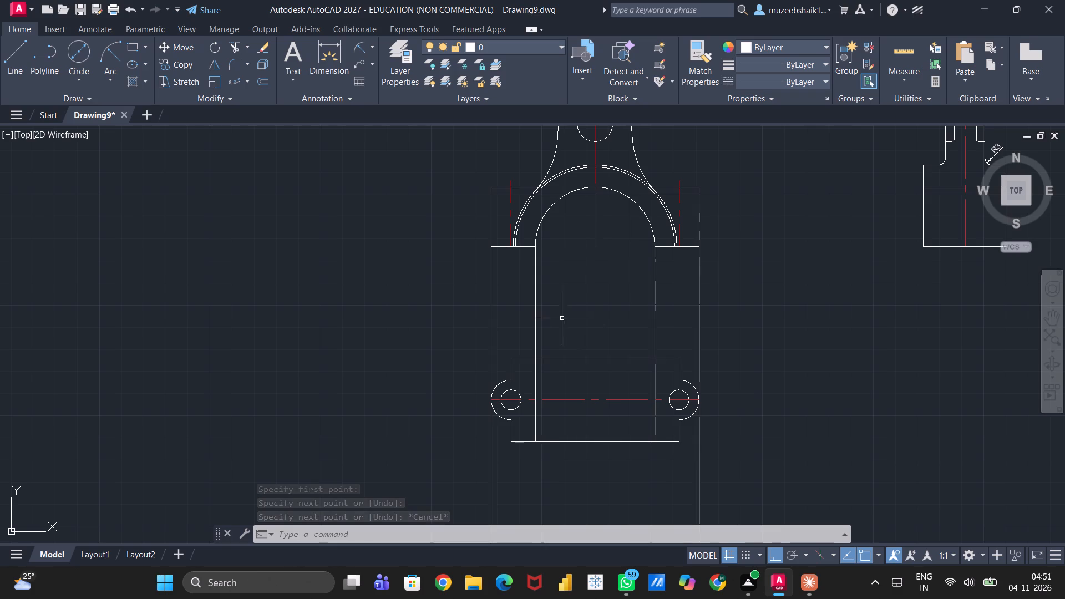
{"action": "key", "text": "t"}
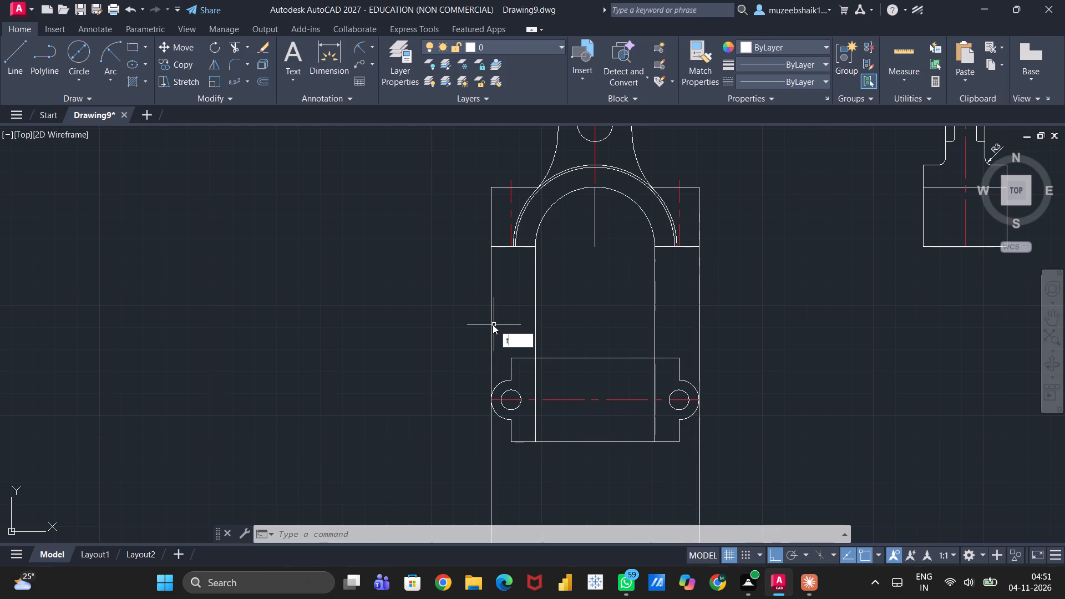
{"action": "key", "text": "r"}
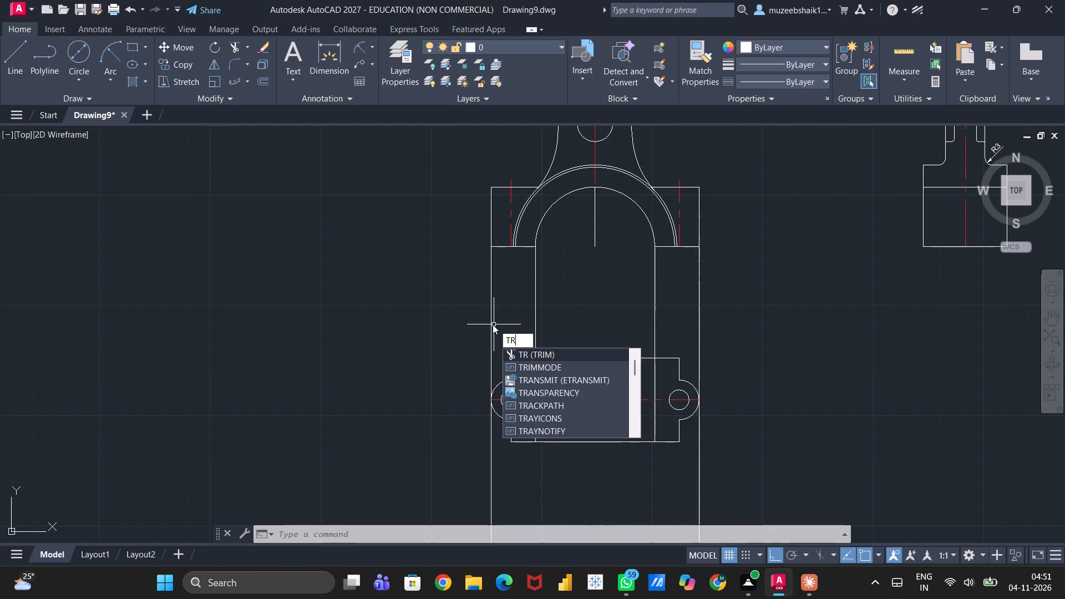
{"action": "key", "text": "Return"}
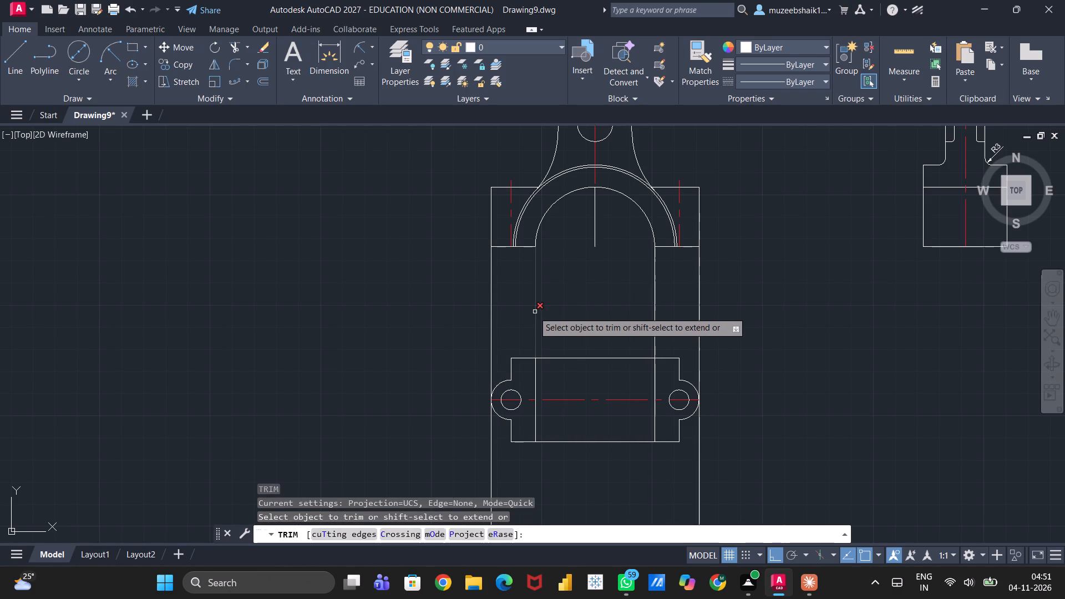
{"action": "double_click", "coordinate": [534, 312]}
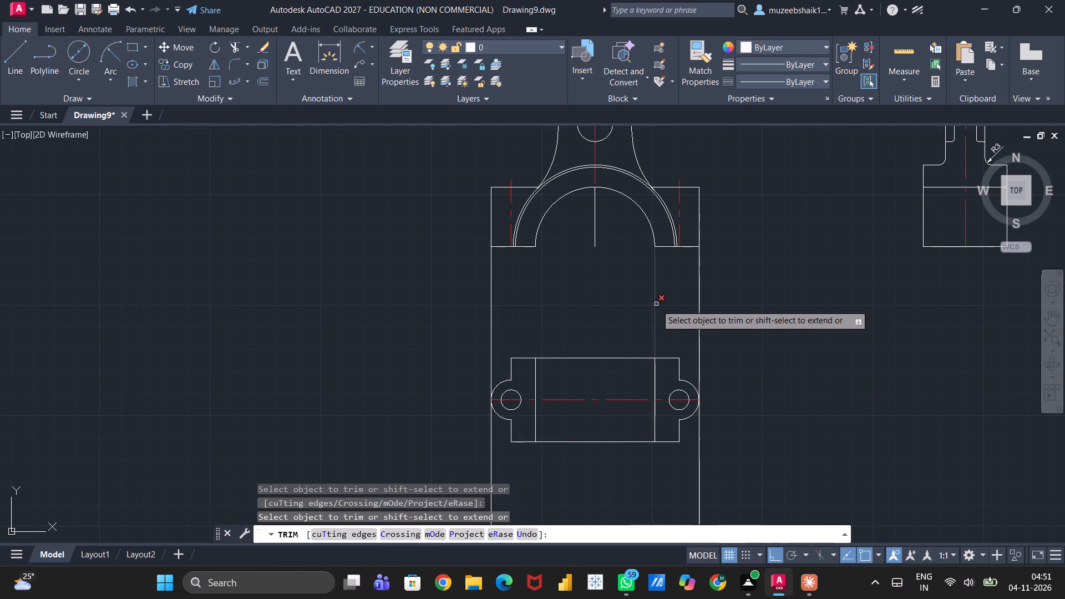
{"action": "left_click", "coordinate": [656, 304]}
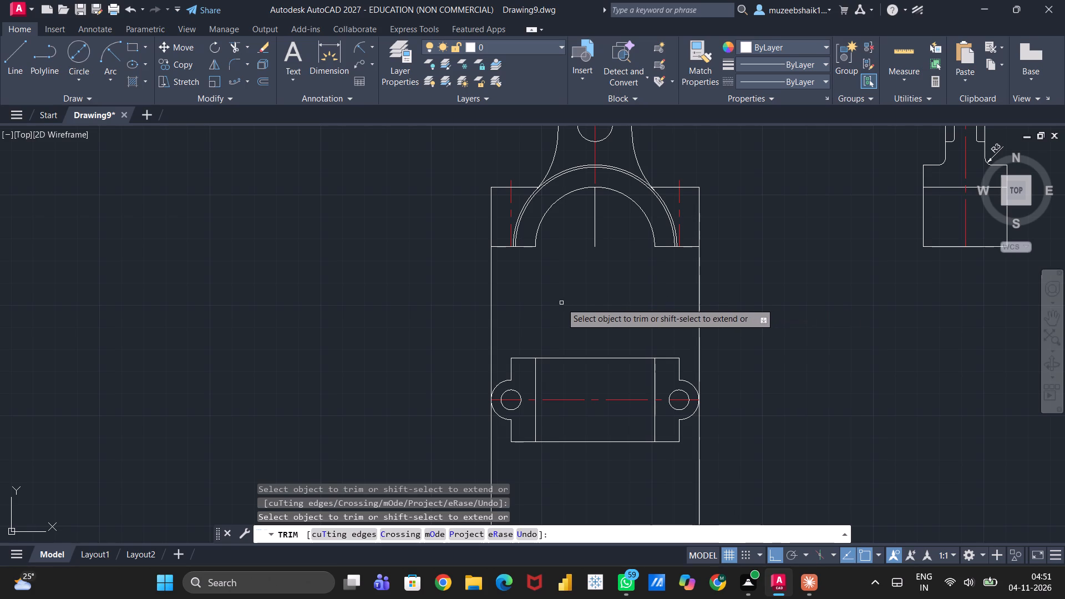
{"action": "key", "text": "Escape"}
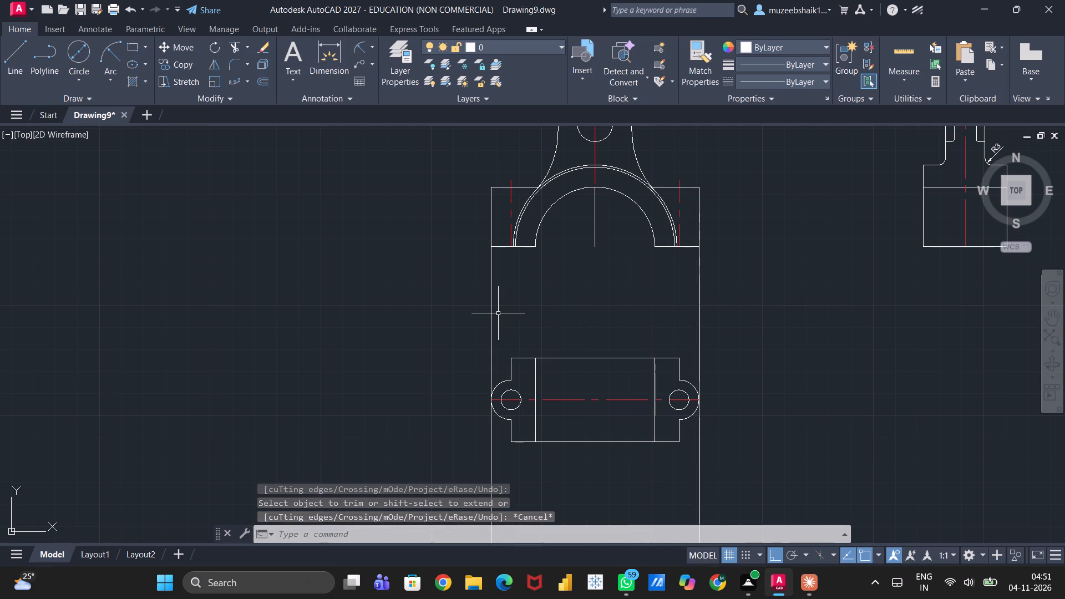
Trim away the outer vertical projection lines above and below the lower view's two lugs.
{"action": "key", "text": "t"}
{"action": "key", "text": "r"}
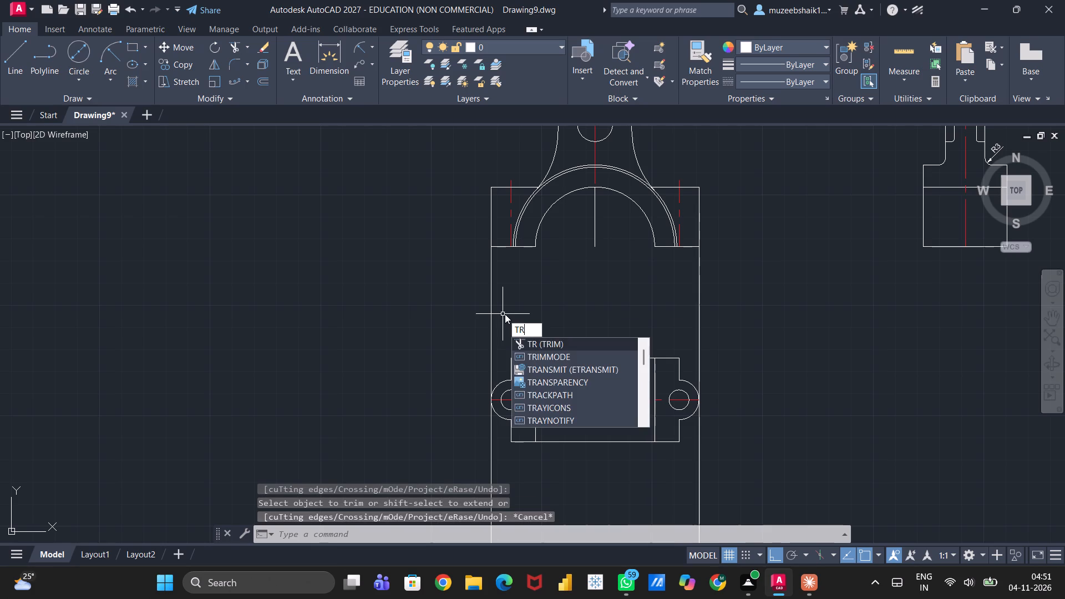
{"action": "key", "text": "Return"}
{"action": "left_click", "coordinate": [489, 315]}
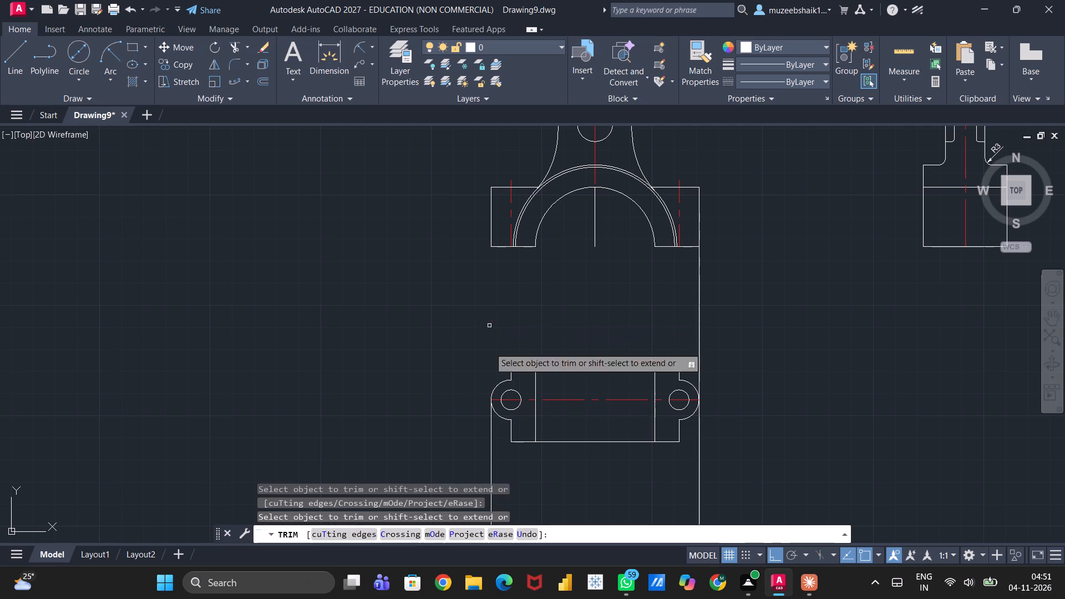
{"action": "left_click", "coordinate": [492, 440]}
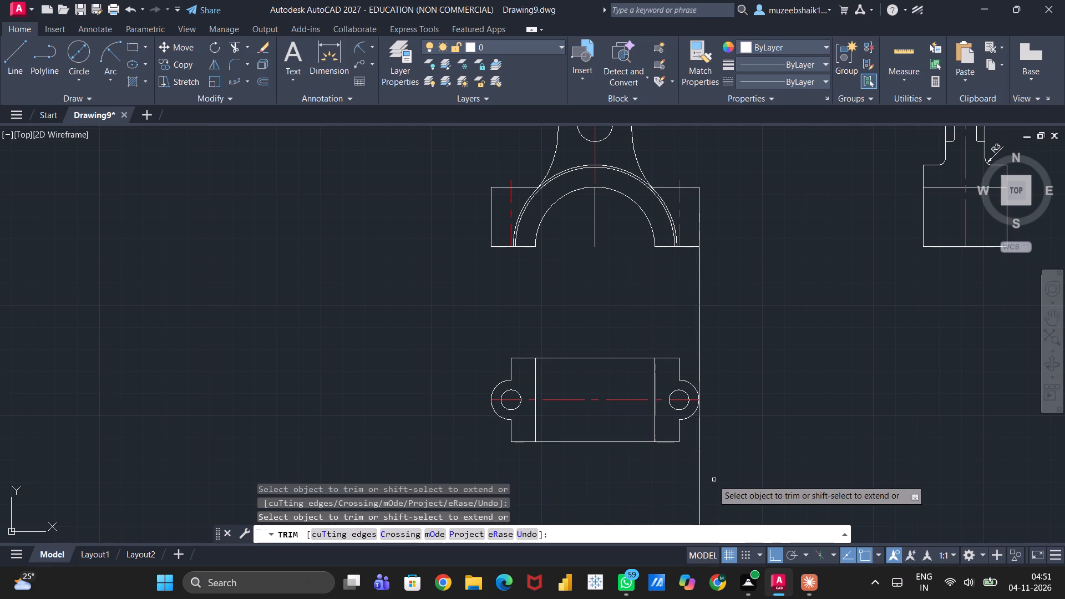
{"action": "left_click", "coordinate": [698, 481]}
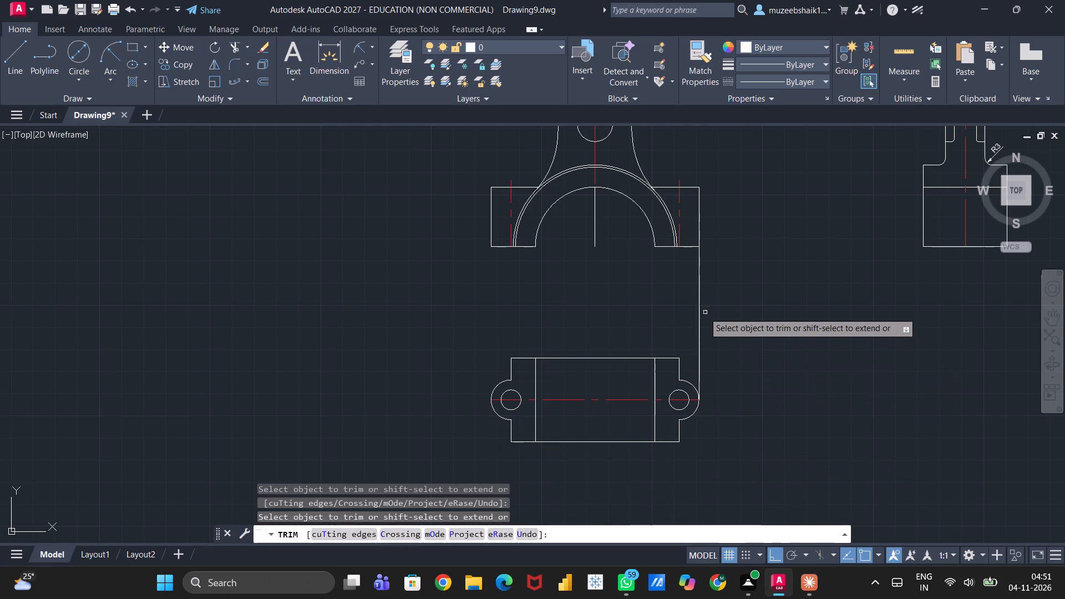
{"action": "left_click", "coordinate": [698, 311]}
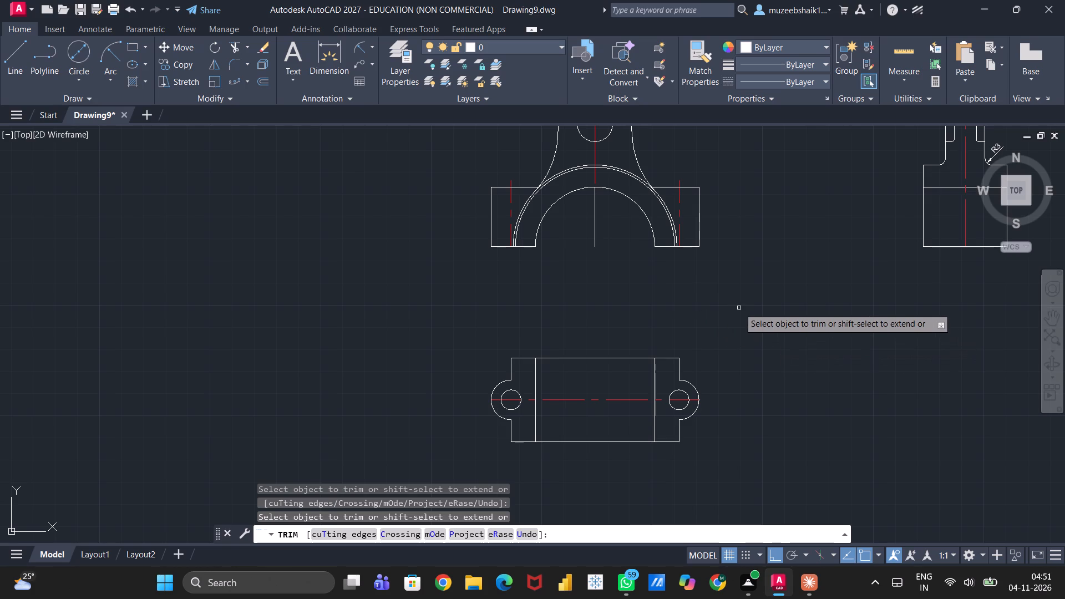
{"action": "scroll", "coordinate": [734, 320], "scroll_direction": "down", "scroll_amount": 1}
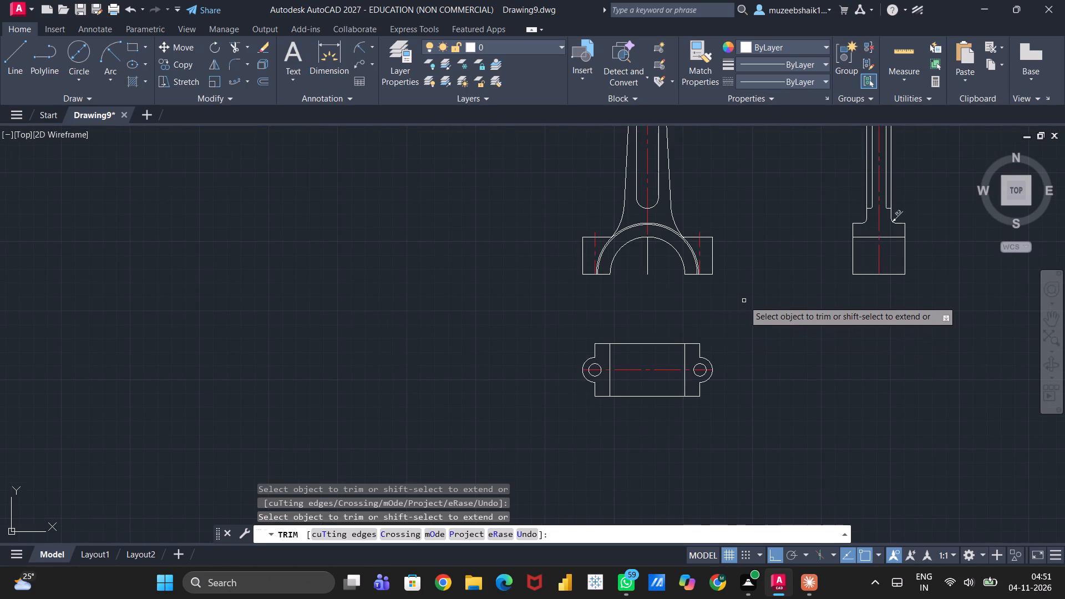
{"action": "scroll", "coordinate": [781, 309], "scroll_direction": "down", "scroll_amount": 1}
{"action": "scroll", "coordinate": [781, 309], "scroll_direction": "up", "scroll_amount": 1}
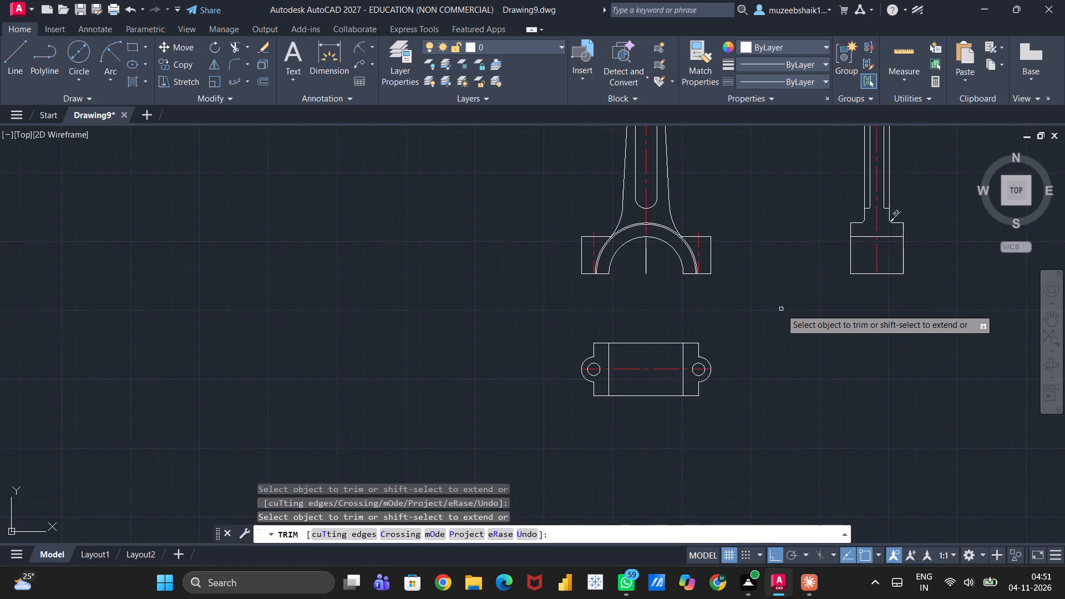
{"action": "scroll", "coordinate": [781, 309], "scroll_direction": "down", "scroll_amount": 1}
{"action": "scroll", "coordinate": [781, 309], "scroll_direction": "up", "scroll_amount": 1}
{"action": "scroll", "coordinate": [781, 309], "scroll_direction": "down", "scroll_amount": 1}
{"action": "key", "text": "Escape"}
Hatch both halves of the side view's top strip and of its shank section with the ANSI32 pattern at scale 1.
{"action": "scroll", "coordinate": [781, 309], "scroll_direction": "up", "scroll_amount": 1}
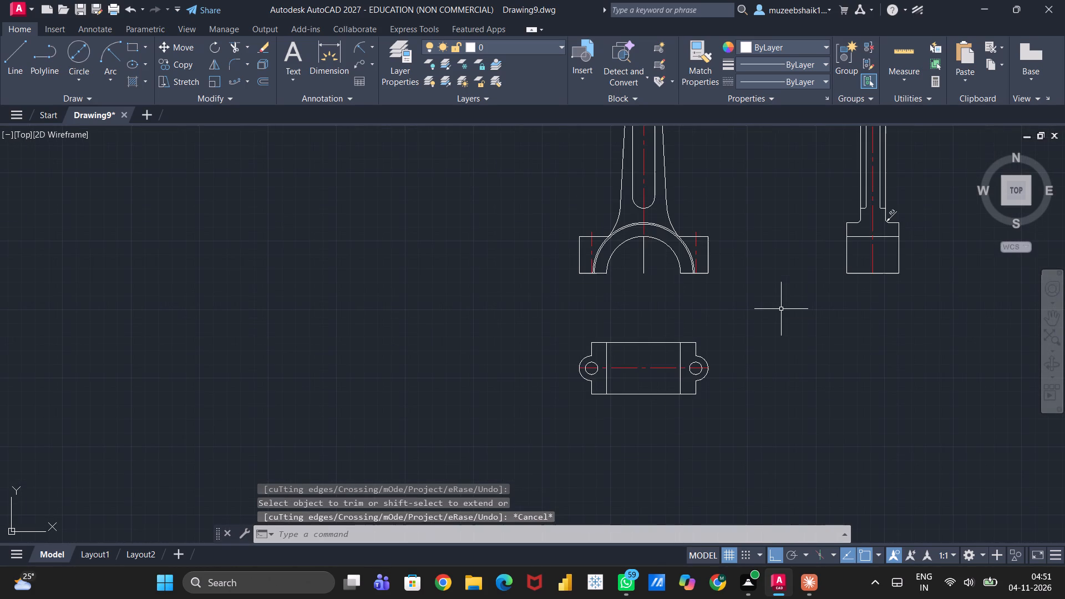
{"action": "middle_click_drag", "start_coordinate": [781, 309], "coordinate": [625, 435]}
{"action": "scroll", "coordinate": [623, 435], "scroll_direction": "down", "scroll_amount": 1}
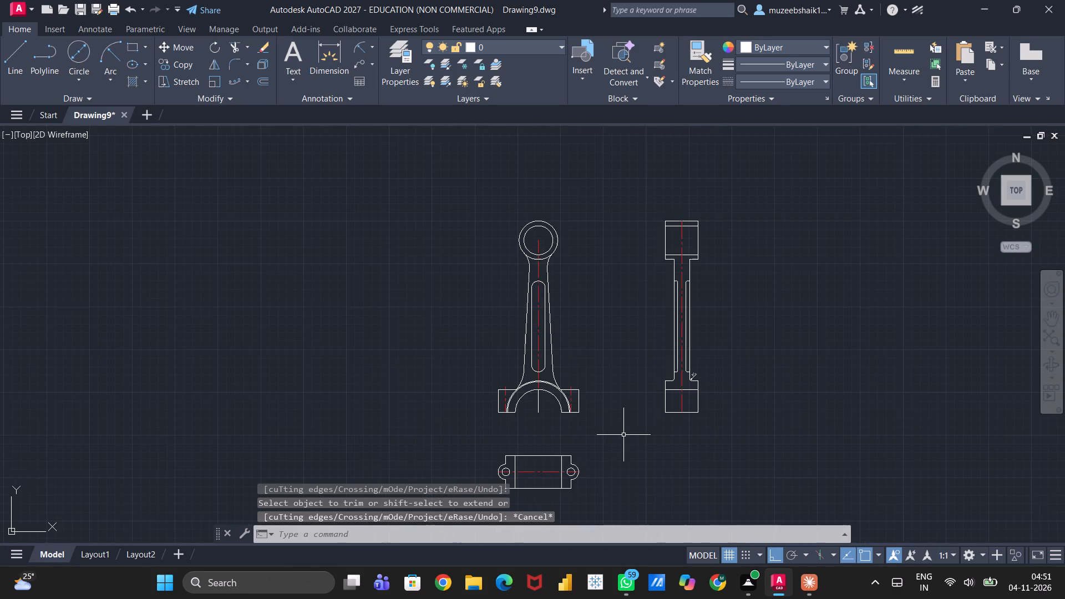
{"action": "scroll", "coordinate": [634, 351], "scroll_direction": "up", "scroll_amount": 1}
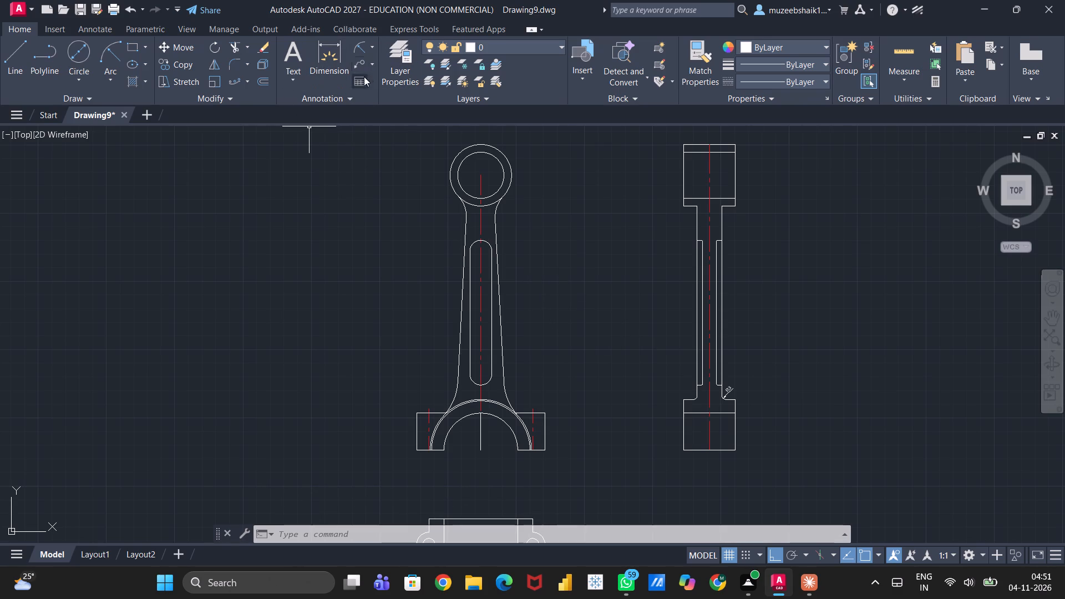
{"action": "left_click", "coordinate": [132, 84]}
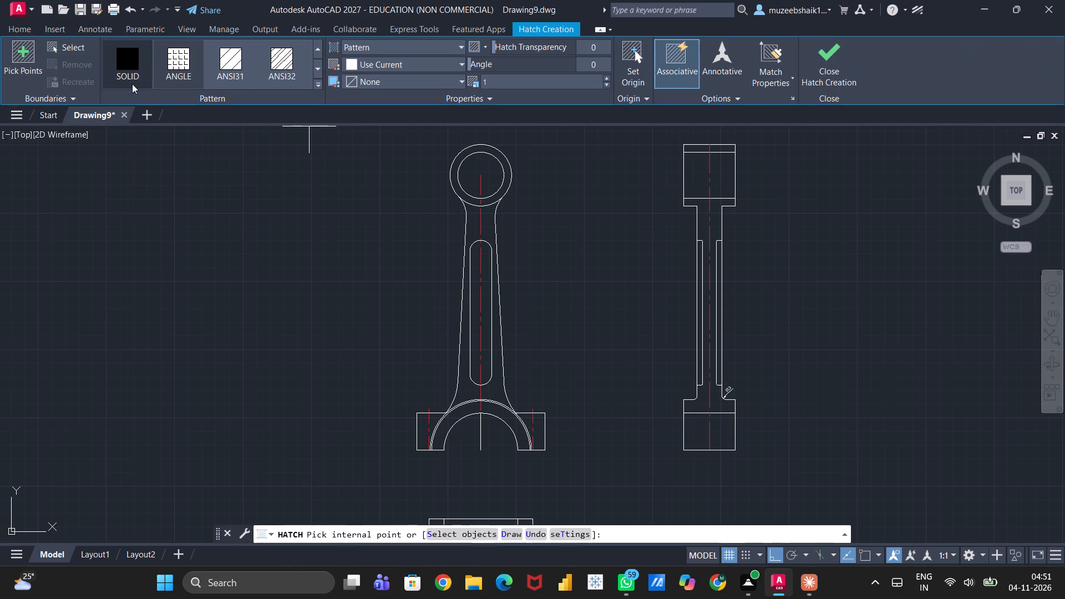
{"action": "left_click", "coordinate": [265, 72]}
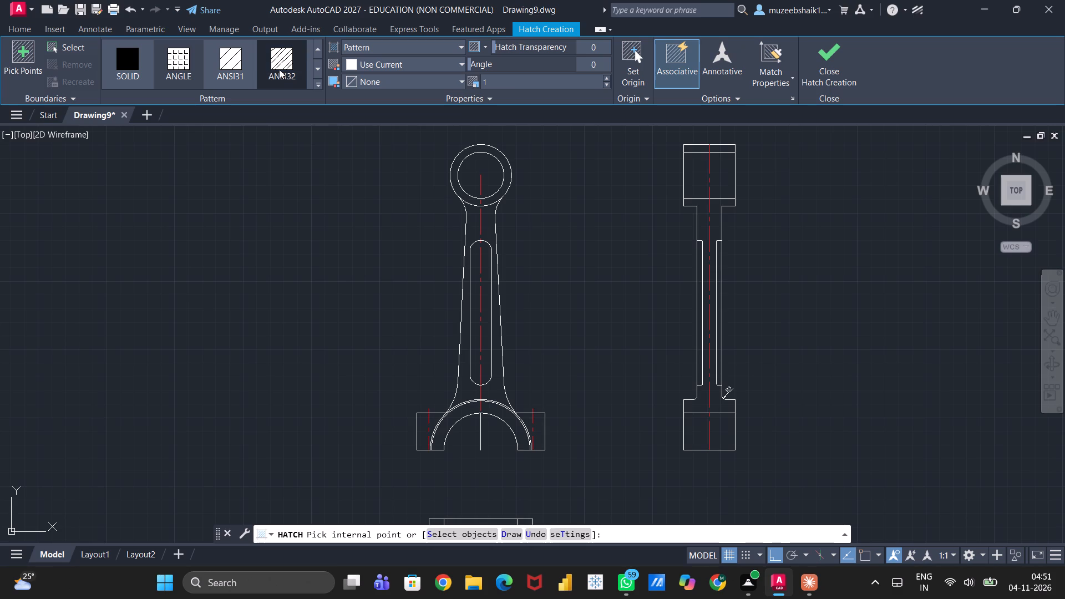
{"action": "left_click", "coordinate": [279, 69]}
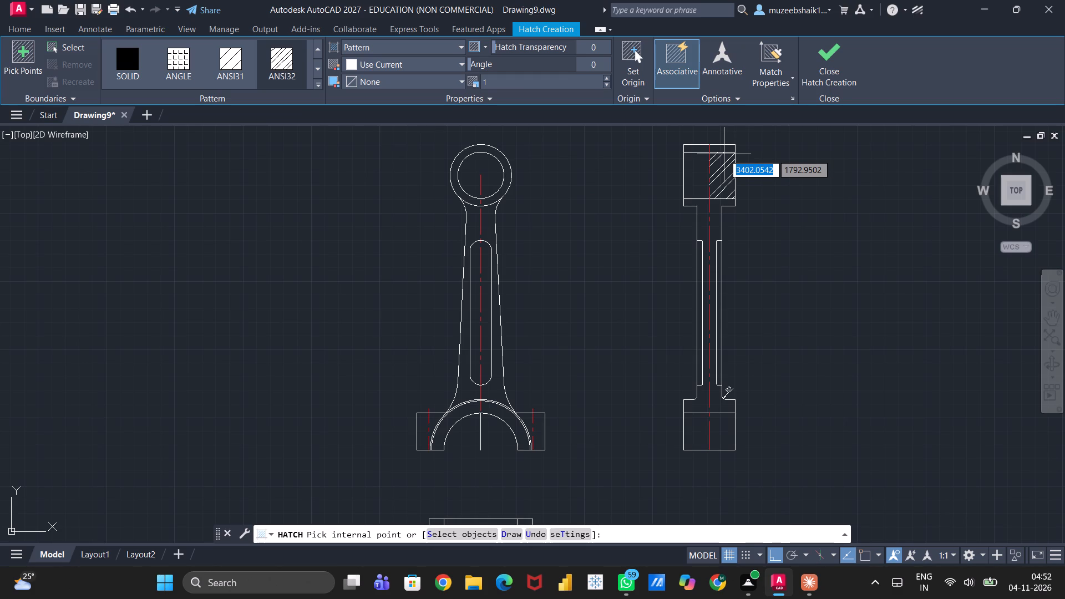
{"action": "left_click", "coordinate": [696, 150]}
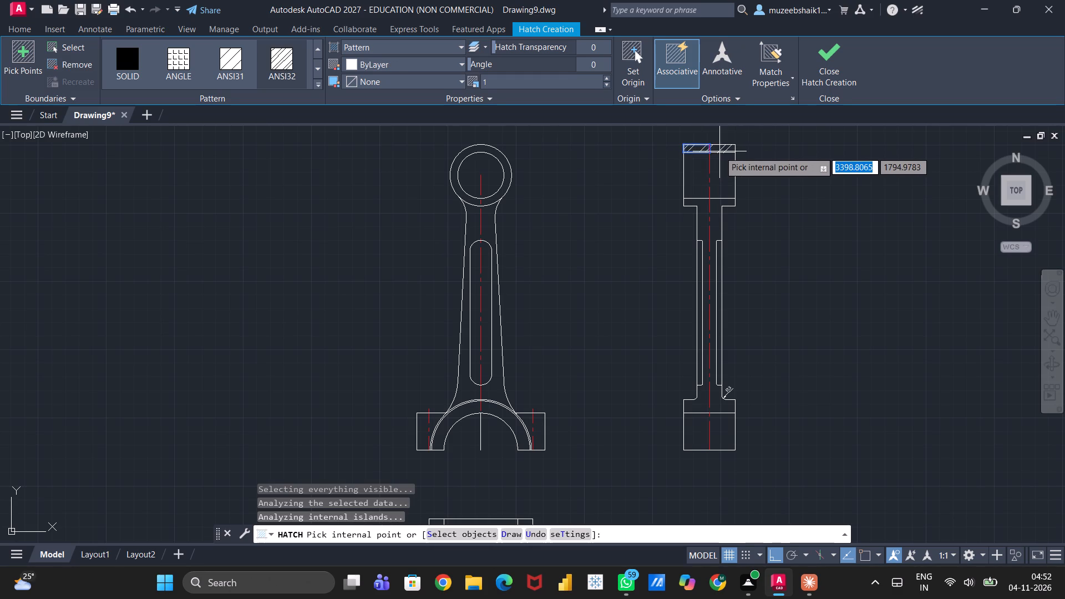
{"action": "left_click", "coordinate": [719, 151]}
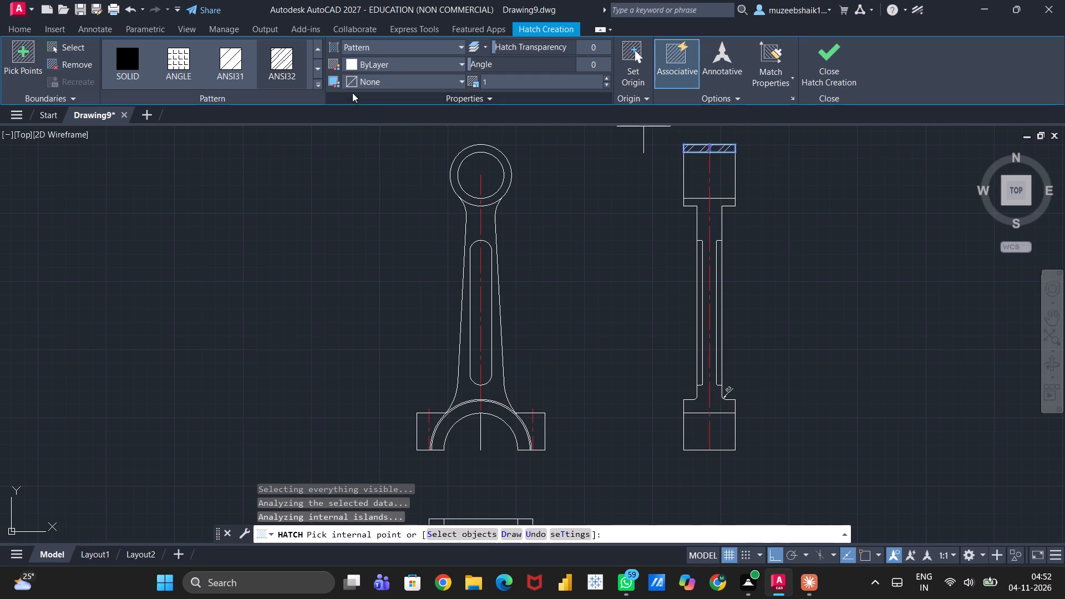
{"action": "left_click", "coordinate": [276, 59]}
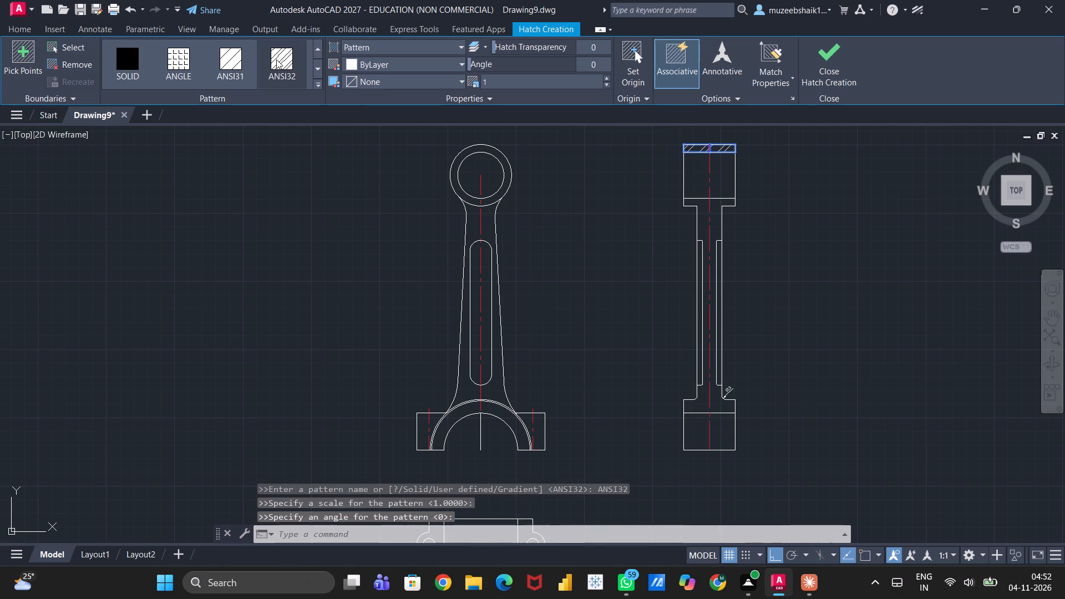
{"action": "left_click", "coordinate": [715, 211]}
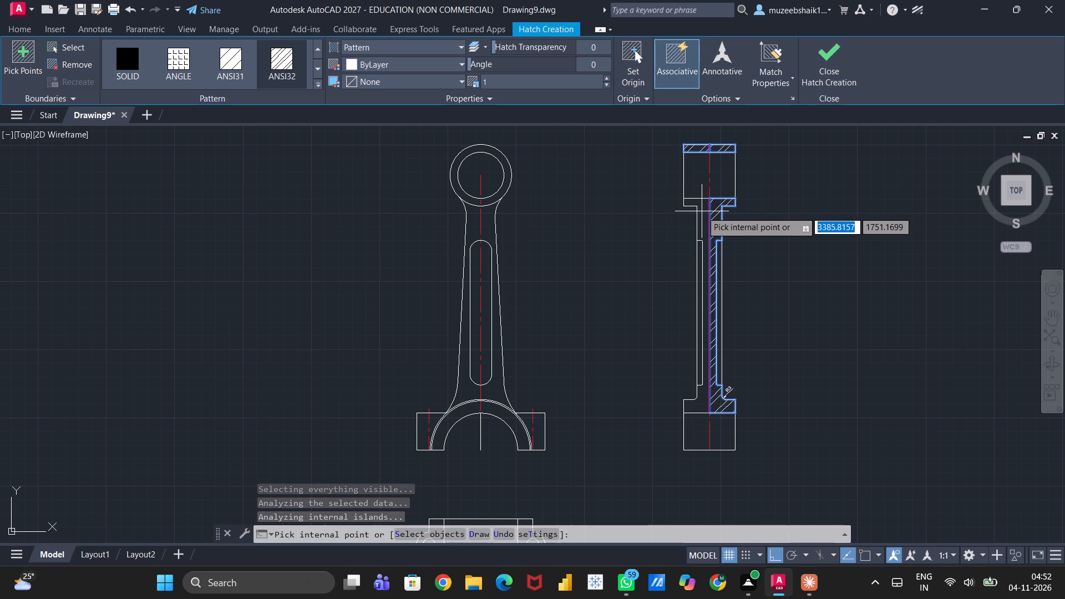
{"action": "left_click", "coordinate": [702, 219]}
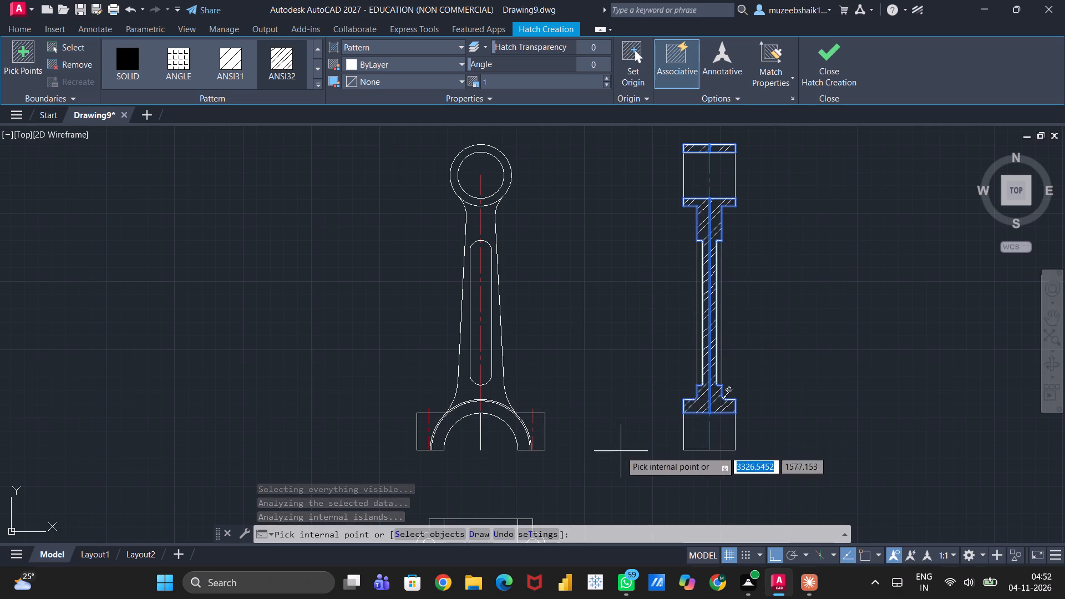
Hatch the two end sections of the lower view, including the lugs around the small holes, with the ANSI32 pattern.
{"action": "scroll", "coordinate": [626, 419], "scroll_direction": "down", "scroll_amount": 2}
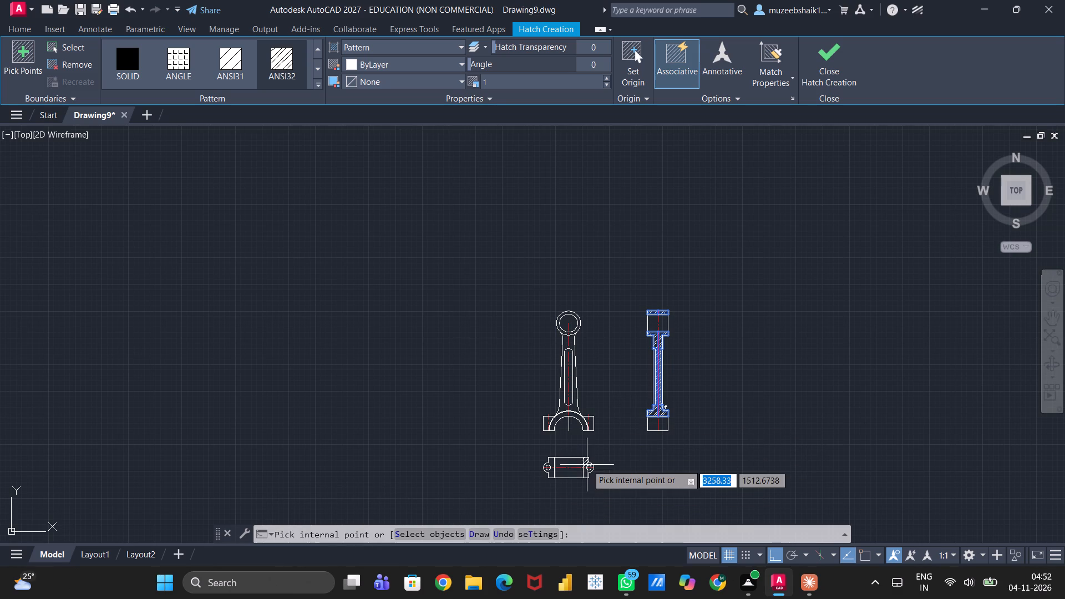
{"action": "scroll", "coordinate": [587, 464], "scroll_direction": "up", "scroll_amount": 2}
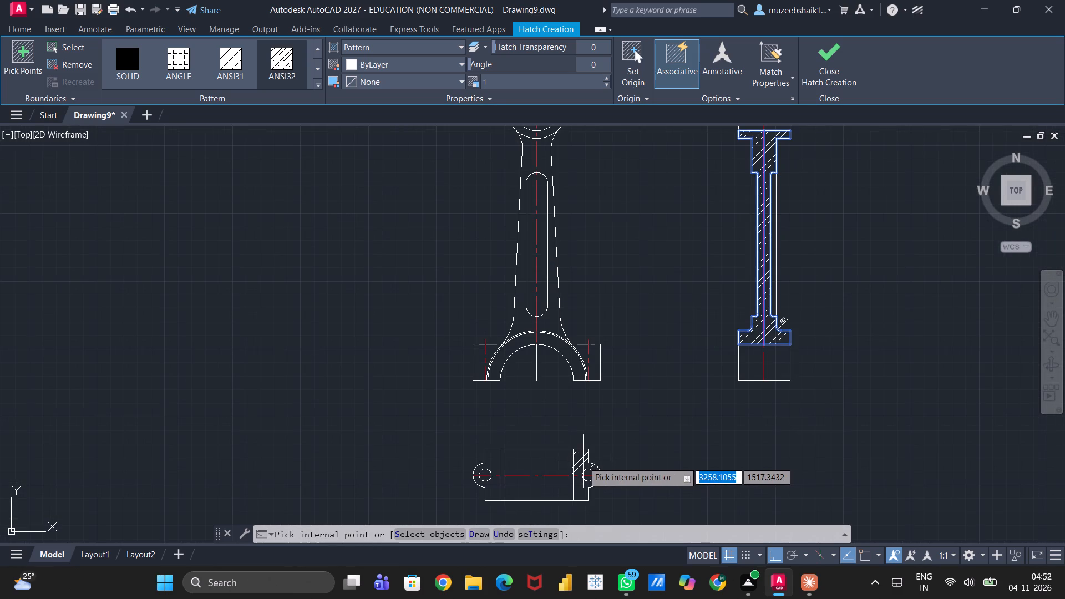
{"action": "left_click", "coordinate": [583, 461]}
{"action": "left_click", "coordinate": [583, 486]}
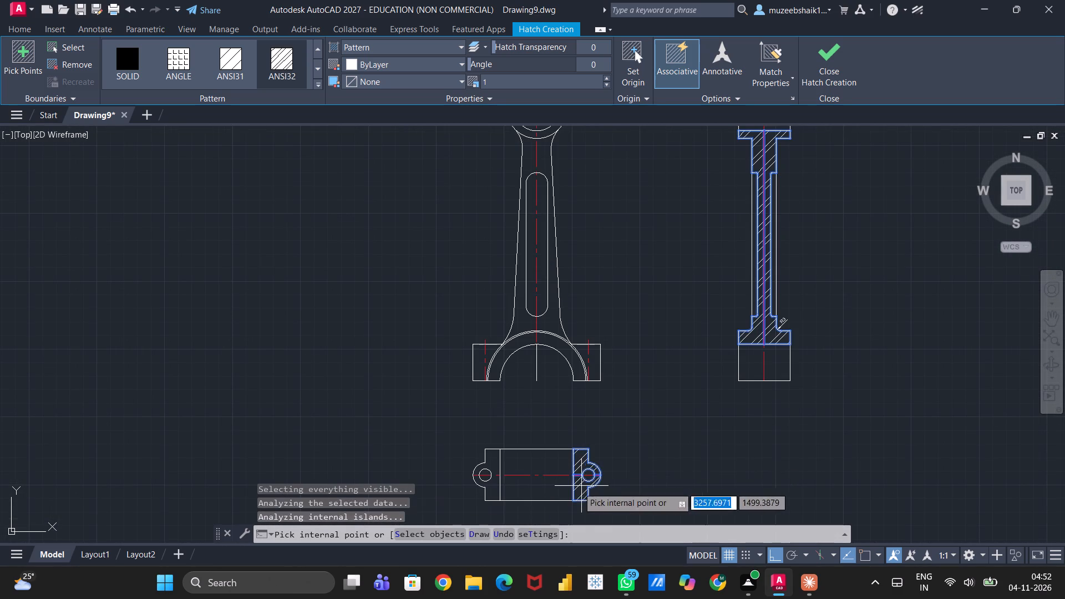
{"action": "left_click", "coordinate": [493, 465]}
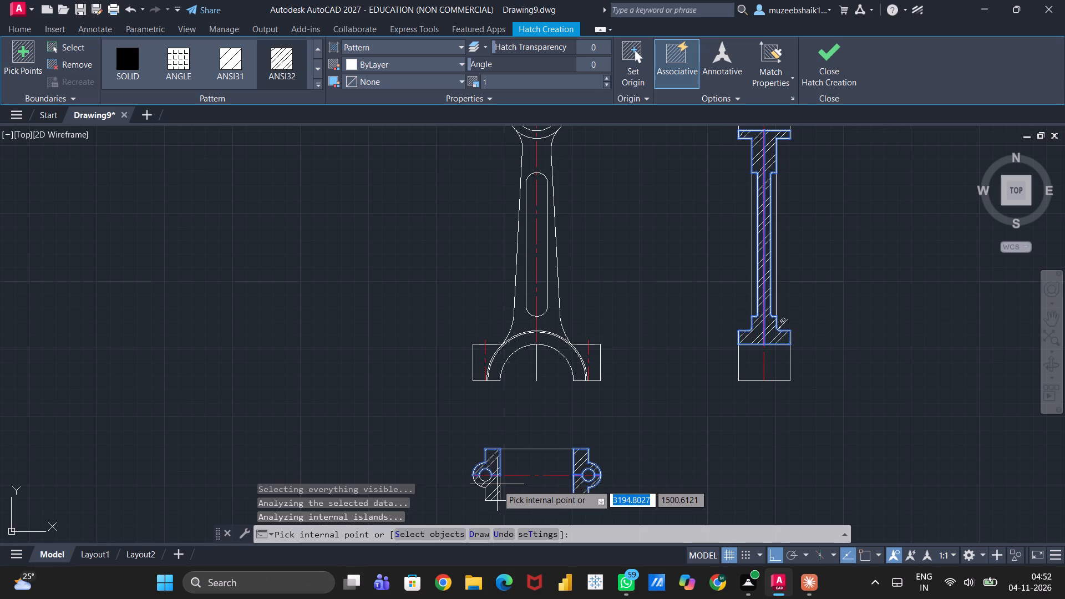
{"action": "left_click", "coordinate": [497, 484]}
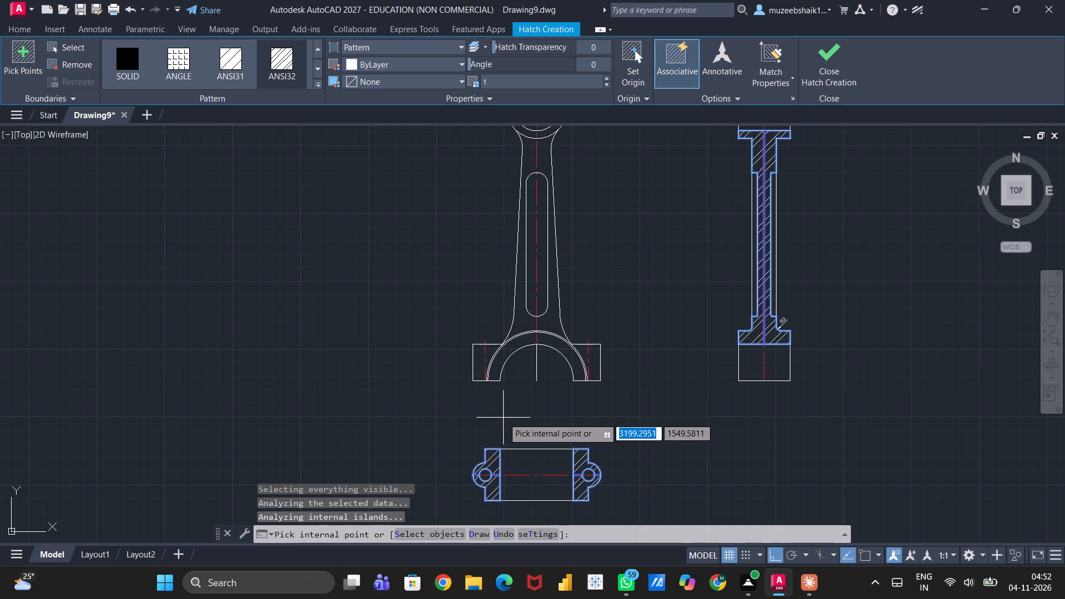
{"action": "scroll", "coordinate": [503, 418], "scroll_direction": "down", "scroll_amount": 1}
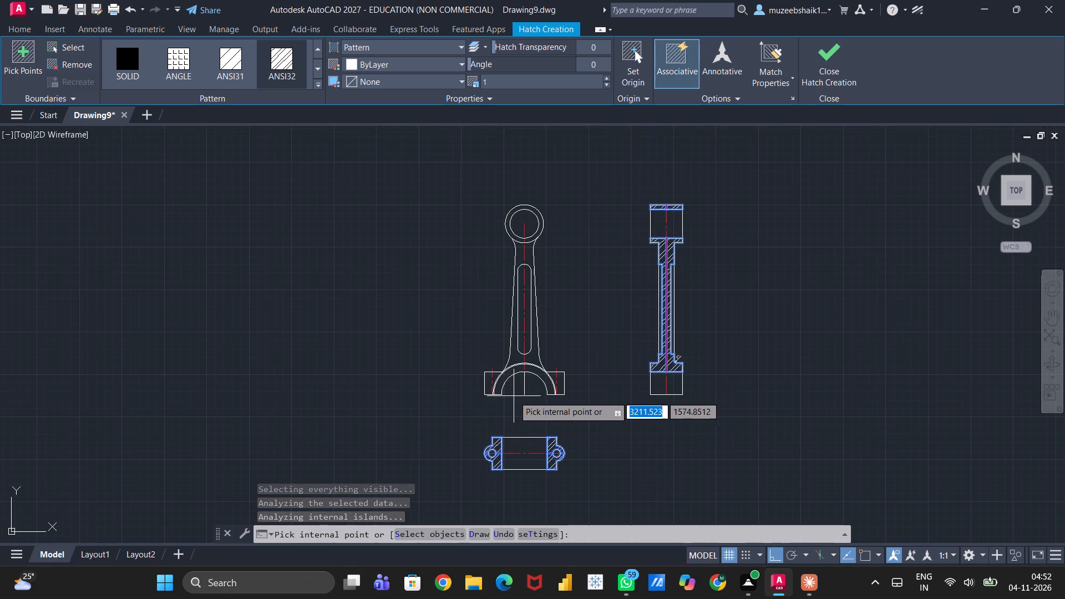
{"action": "key", "text": "Escape"}
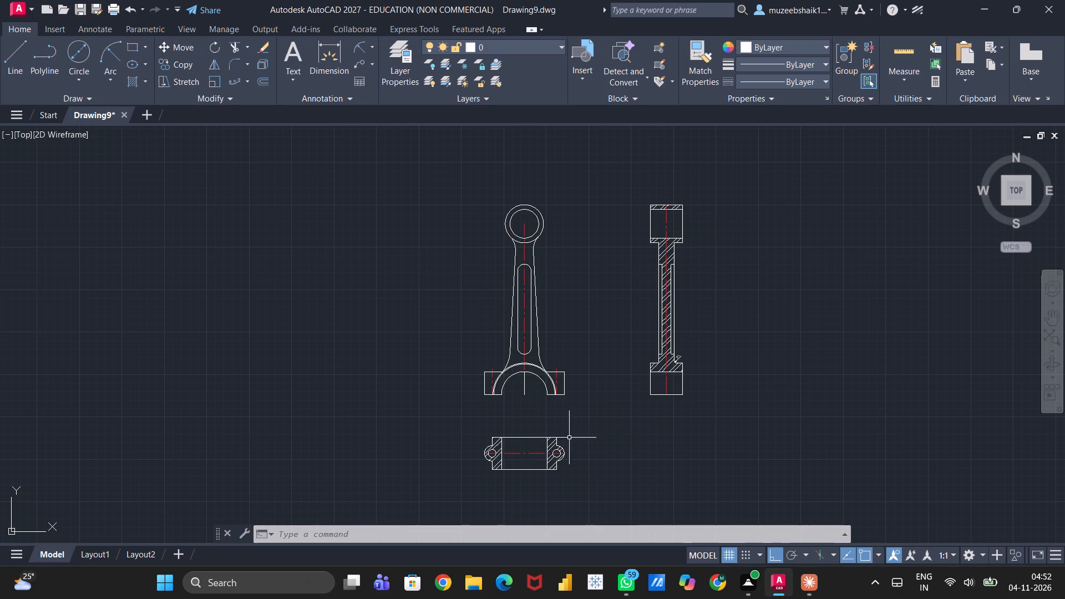
Examine the hatched side and lower views together with the front view.
{"action": "scroll", "coordinate": [569, 438], "scroll_direction": "up", "scroll_amount": 2}
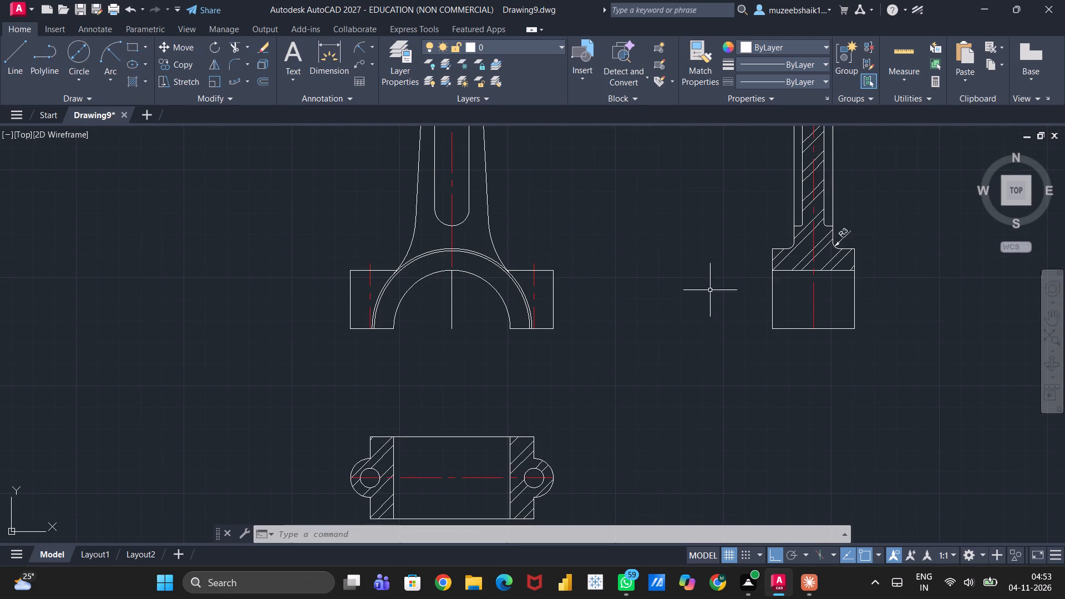
{"action": "scroll", "coordinate": [758, 260], "scroll_direction": "down", "scroll_amount": 1}
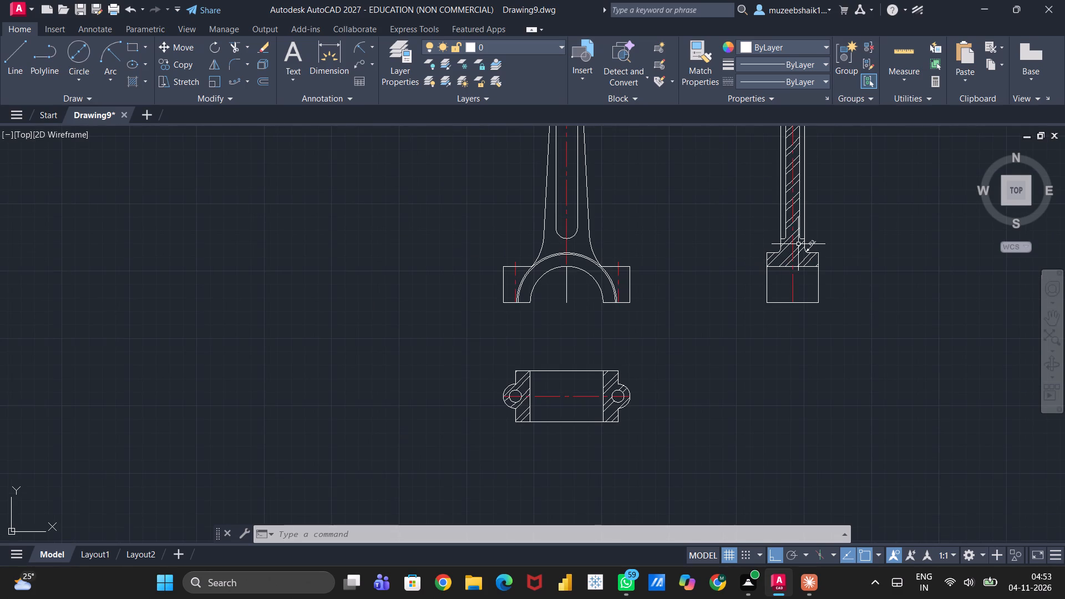
{"action": "scroll", "coordinate": [802, 239], "scroll_direction": "down", "scroll_amount": 1}
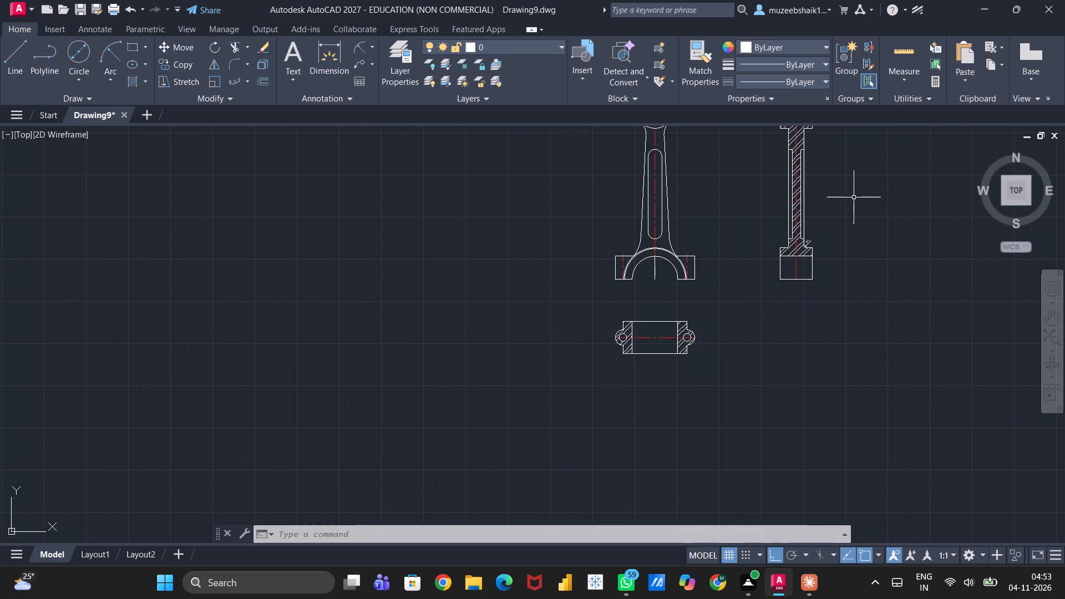
{"action": "middle_click_drag", "start_coordinate": [852, 196], "coordinate": [760, 343]}
{"action": "scroll", "coordinate": [742, 313], "scroll_direction": "up", "scroll_amount": 1}
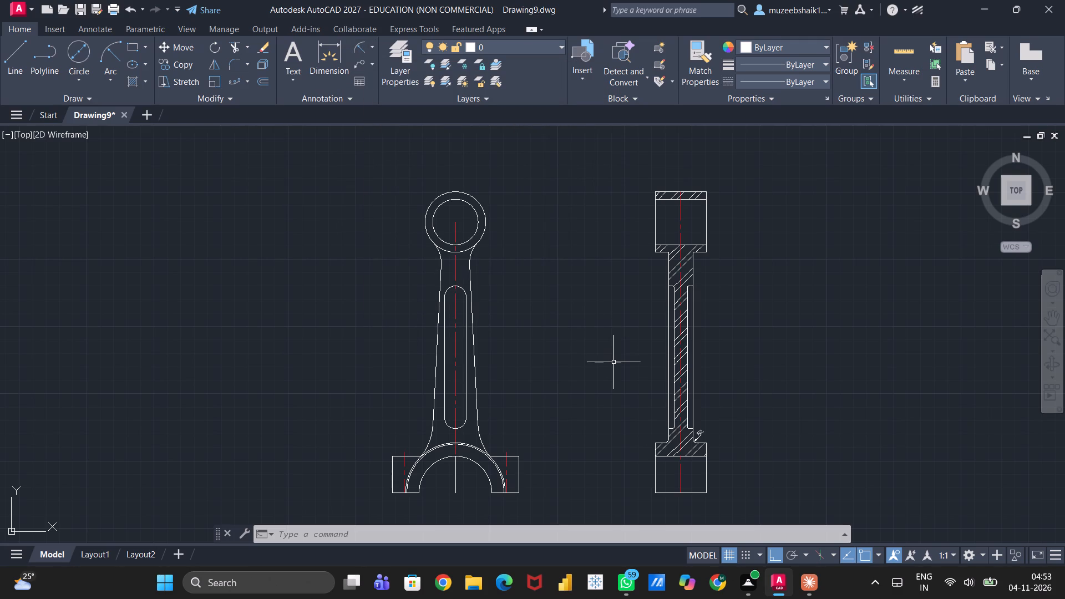
{"action": "middle_click_drag", "start_coordinate": [613, 362], "coordinate": [630, 264]}
{"action": "scroll", "coordinate": [630, 267], "scroll_direction": "down", "scroll_amount": 1}
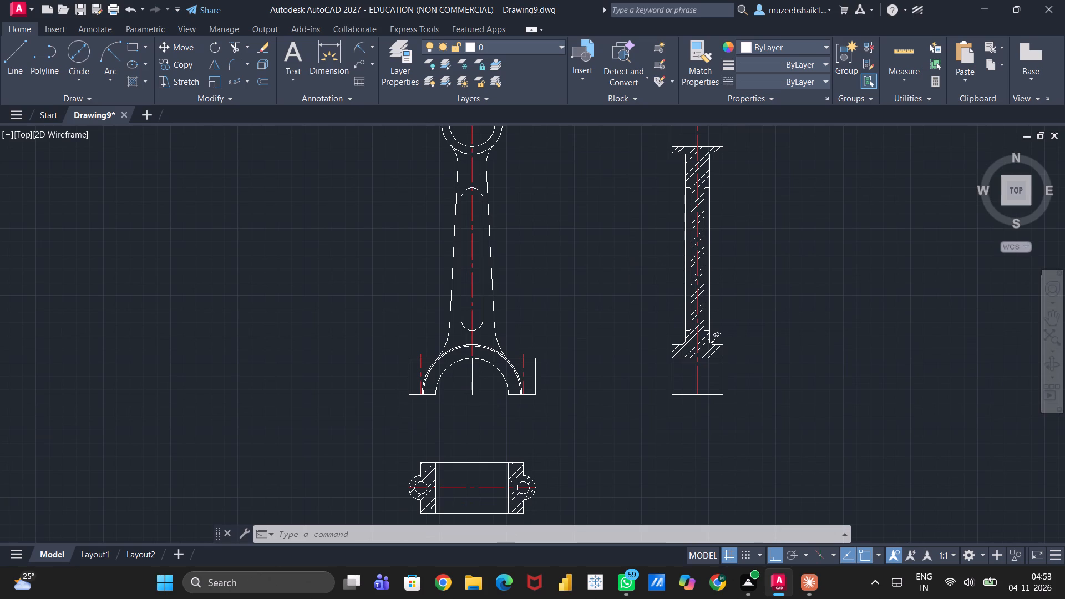
{"action": "scroll", "coordinate": [630, 267], "scroll_direction": "up", "scroll_amount": 1}
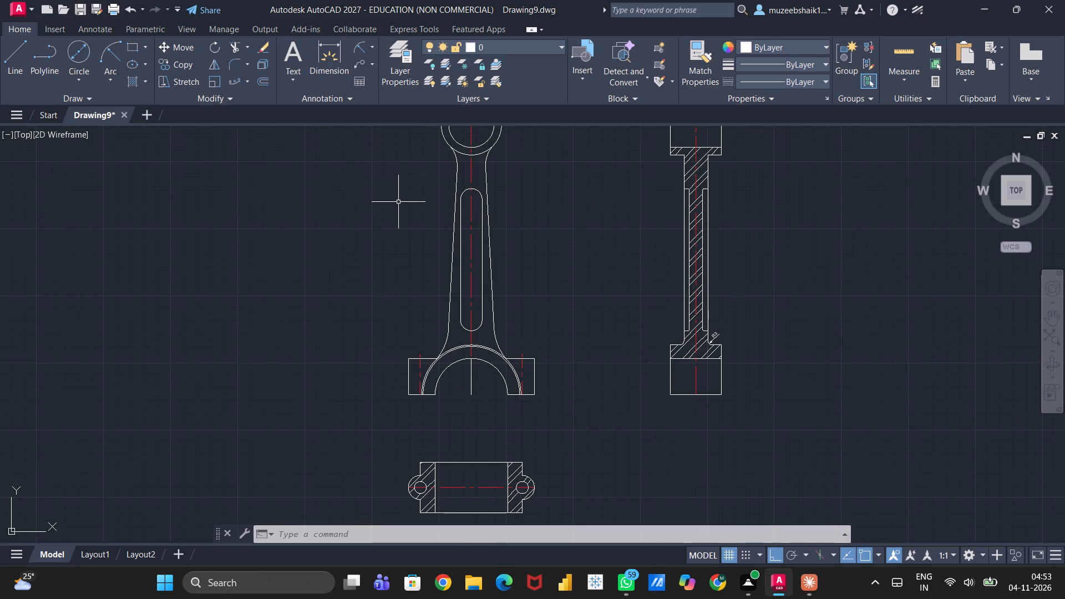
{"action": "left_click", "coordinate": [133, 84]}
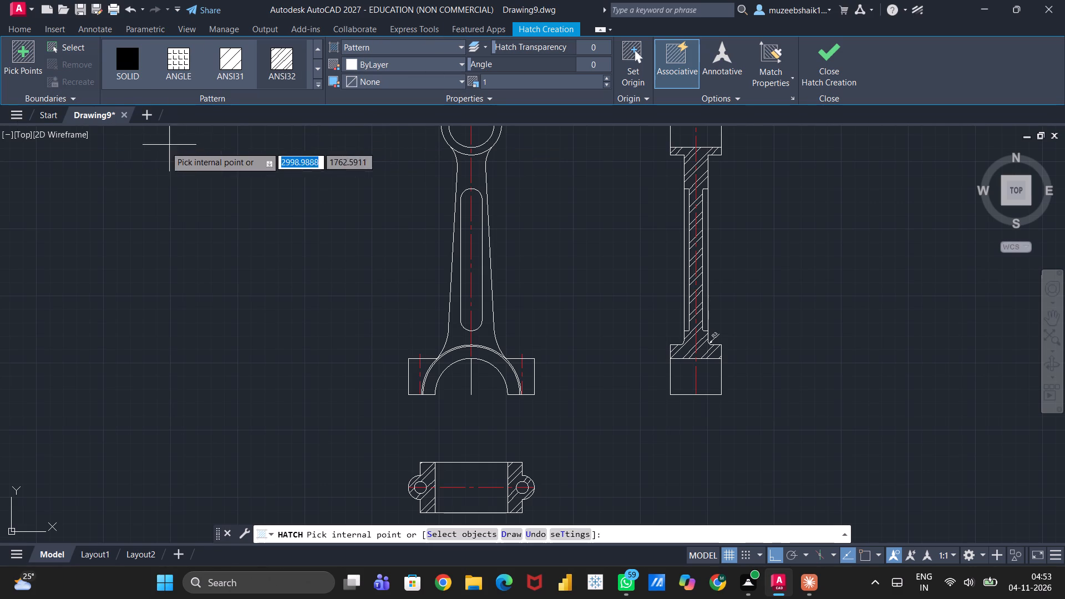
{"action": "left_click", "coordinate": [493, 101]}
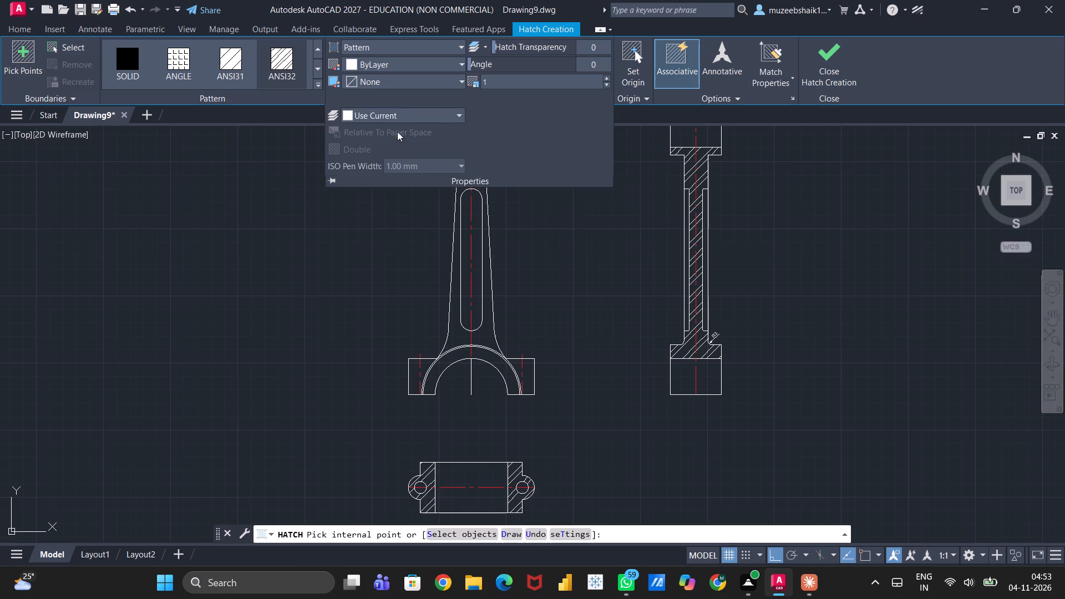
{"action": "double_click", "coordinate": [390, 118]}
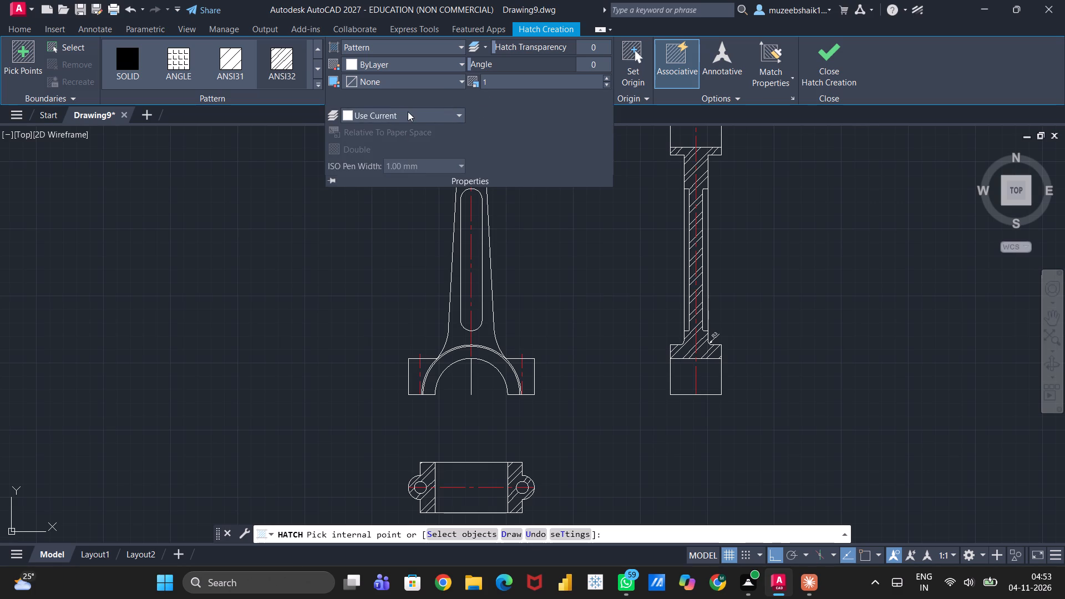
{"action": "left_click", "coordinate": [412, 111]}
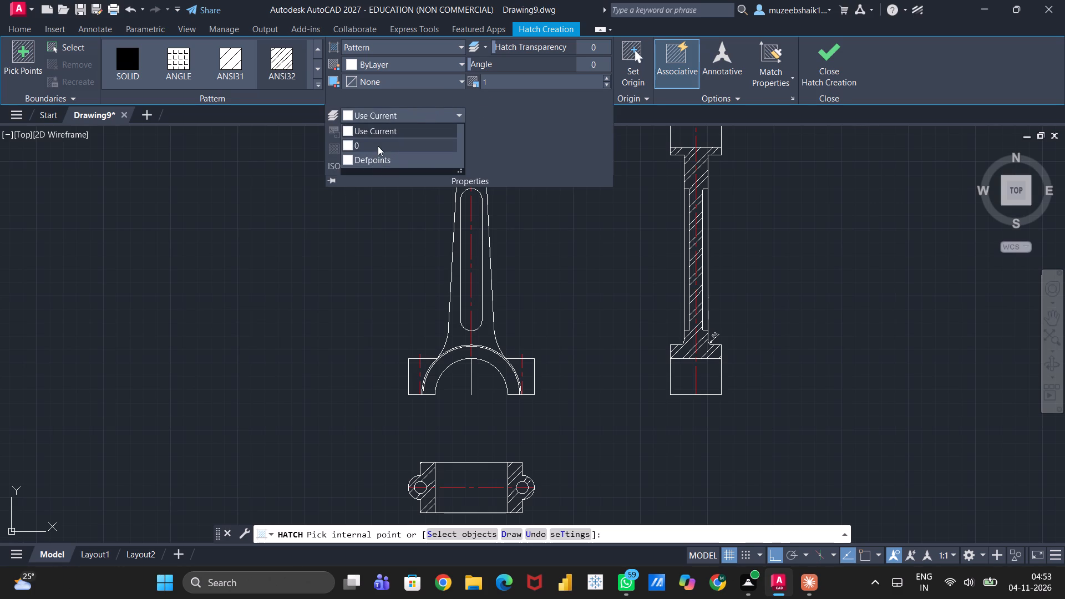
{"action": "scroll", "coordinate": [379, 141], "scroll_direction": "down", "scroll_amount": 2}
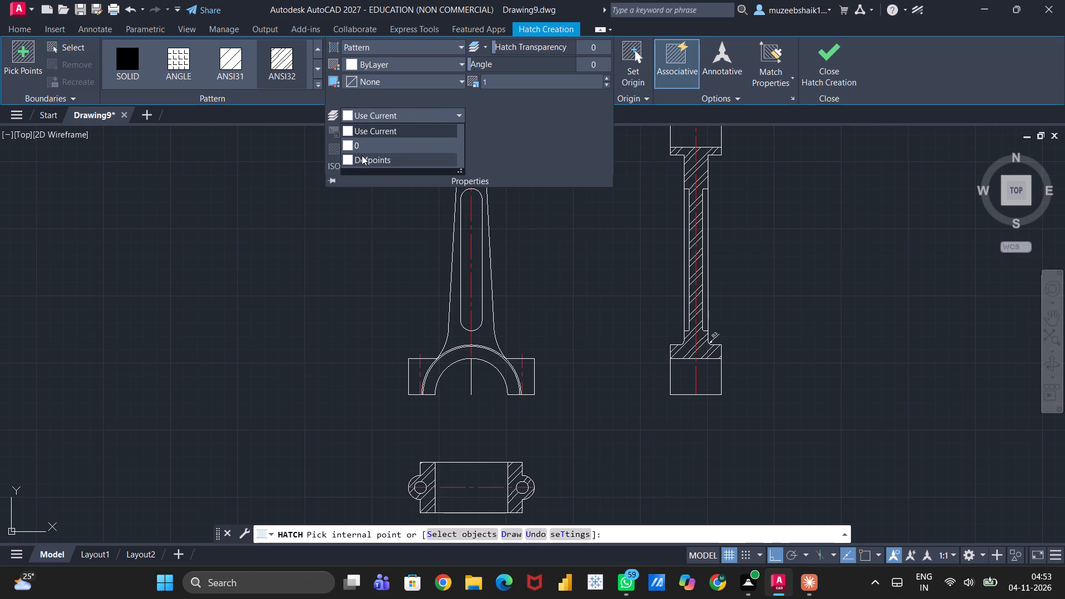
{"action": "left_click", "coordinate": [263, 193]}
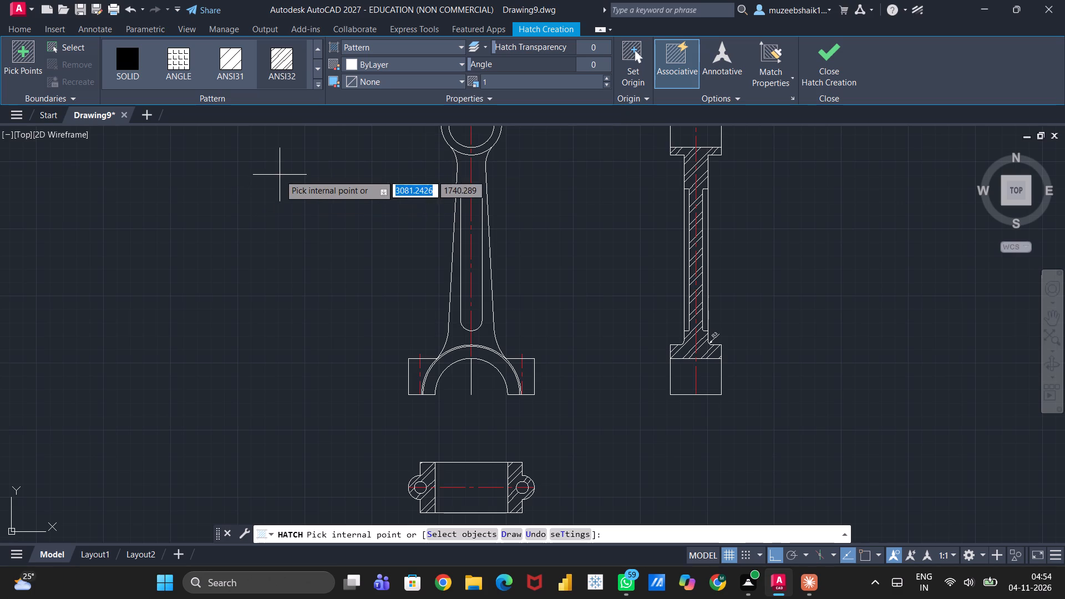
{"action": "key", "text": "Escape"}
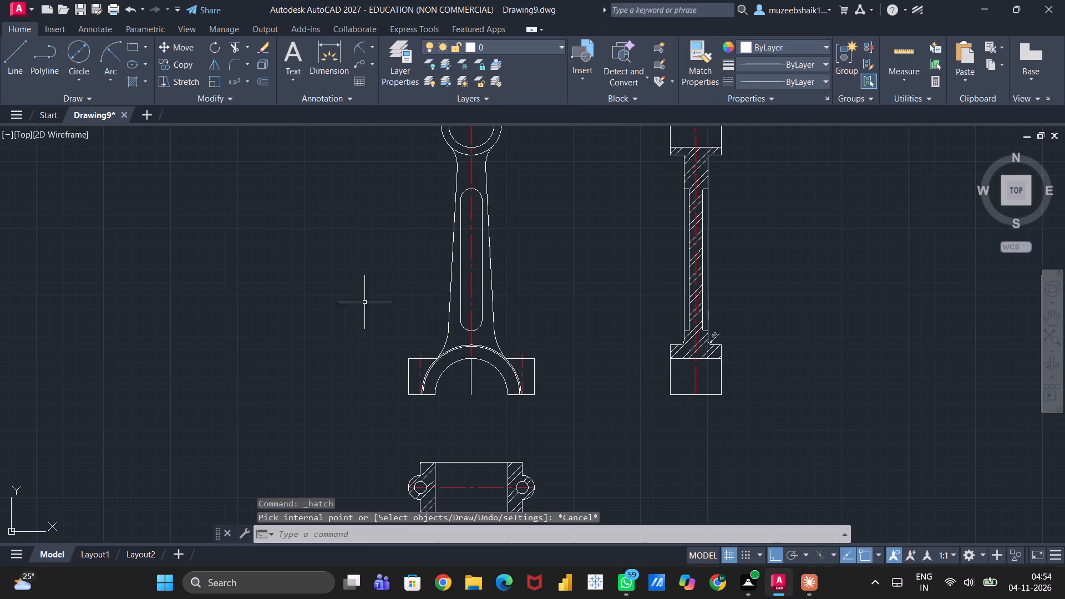
Create two new layers in the Layer Properties Manager, keeping their default names.
{"action": "scroll", "coordinate": [383, 308], "scroll_direction": "down", "scroll_amount": 1}
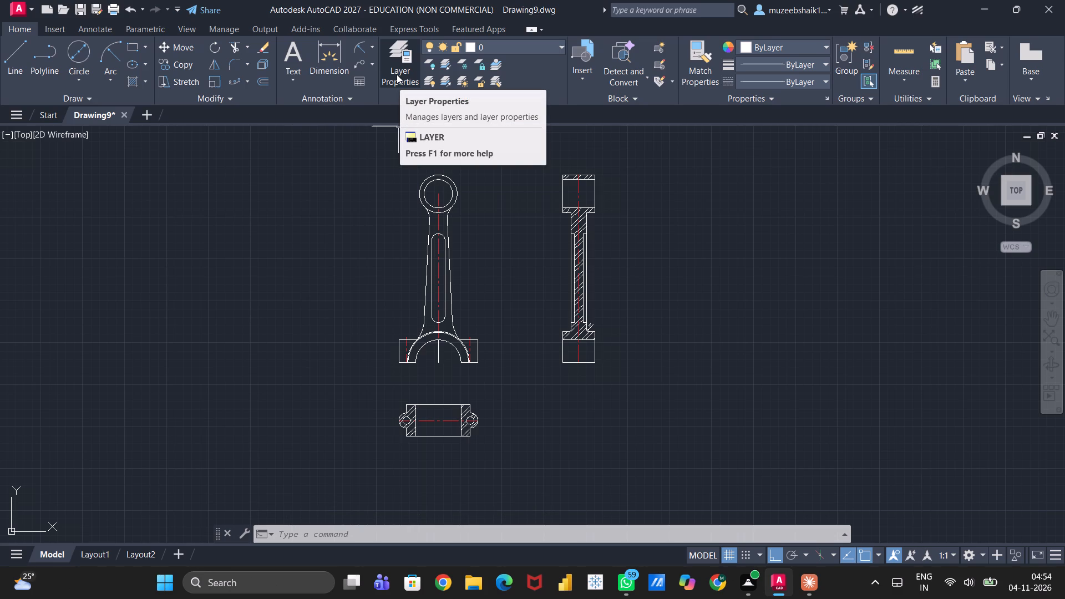
{"action": "left_click", "coordinate": [397, 74]}
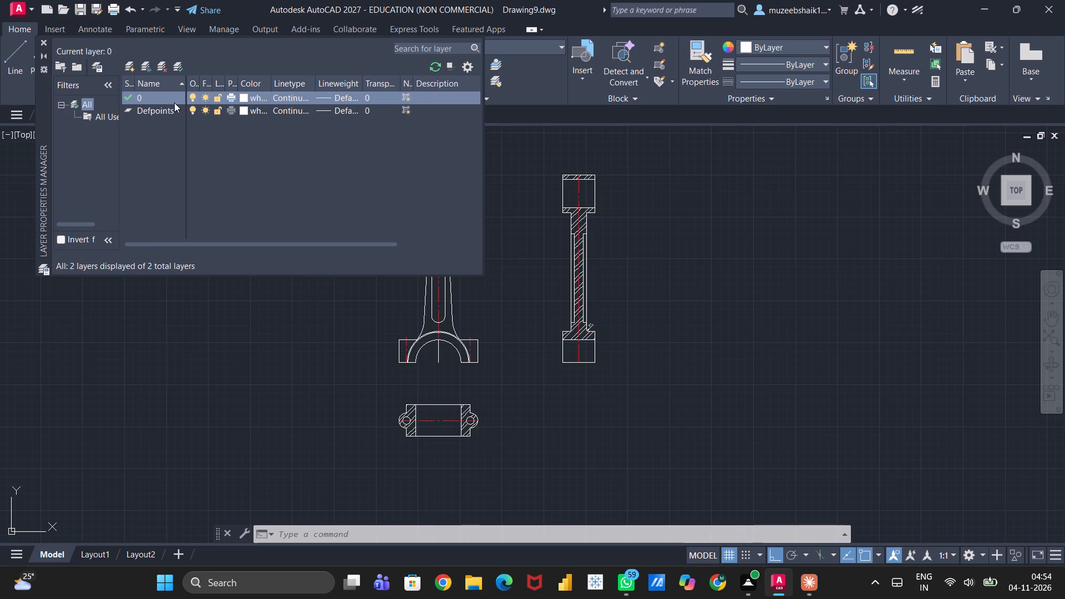
{"action": "double_click", "coordinate": [129, 64]}
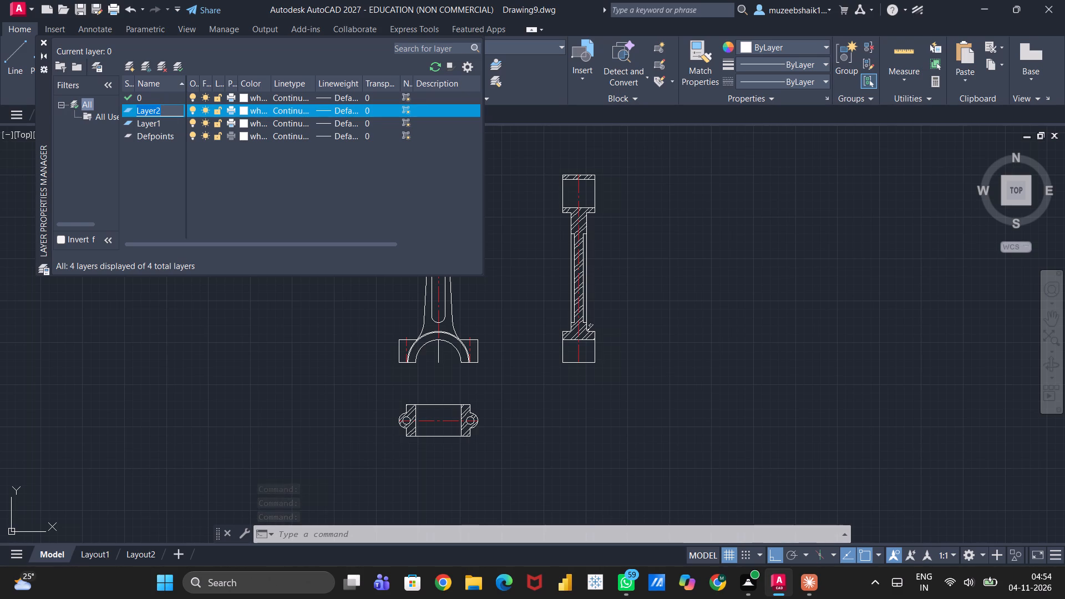
{"action": "key", "text": "Return"}
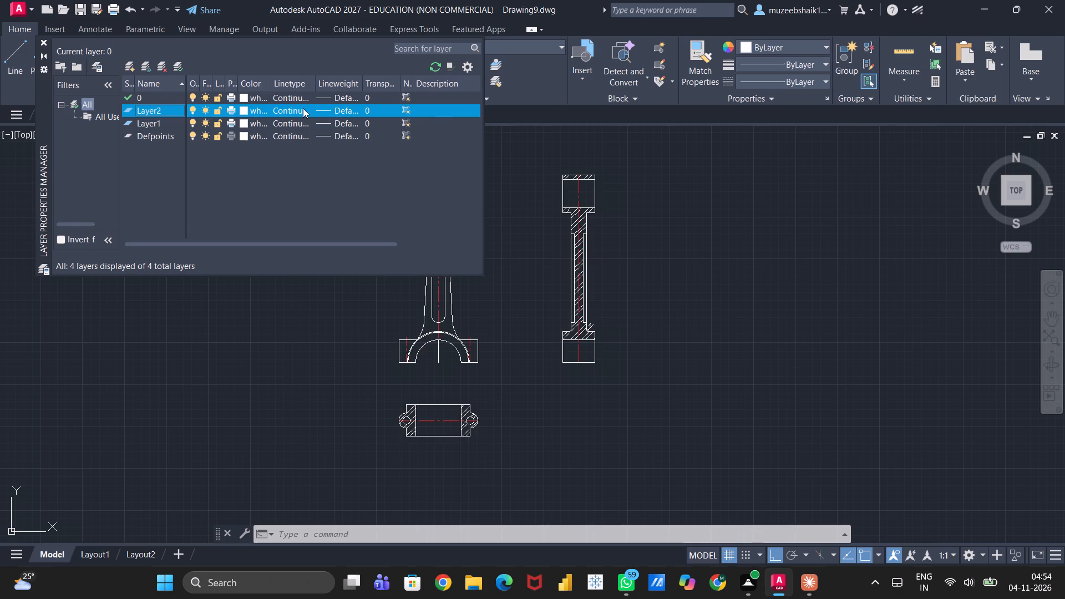
Set Layer2's color to index color 100 (green) in the Layer Properties Manager and close the manager.
{"action": "left_click", "coordinate": [241, 111]}
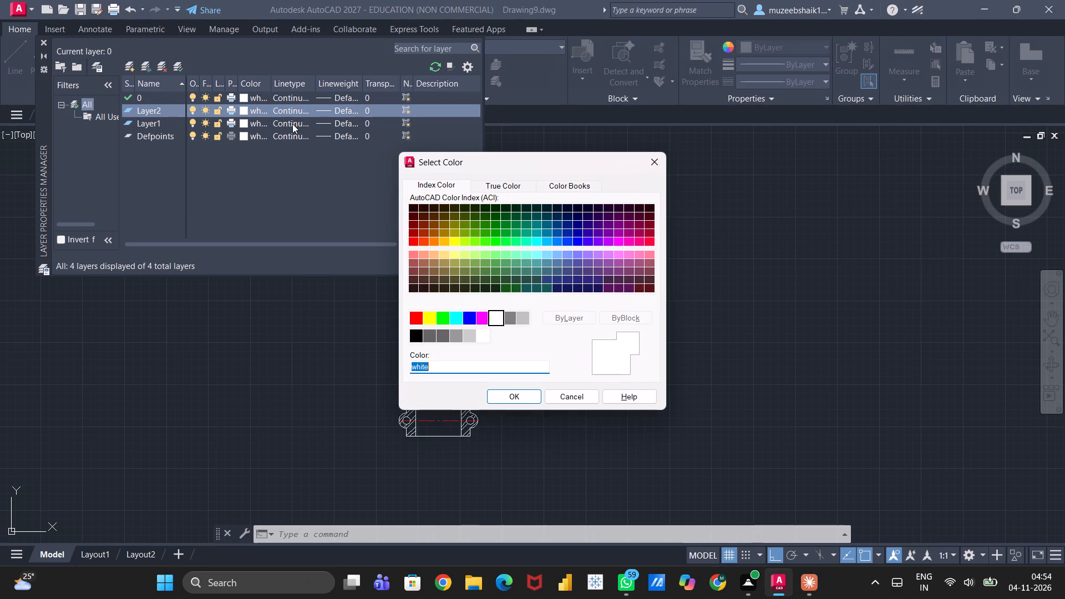
{"action": "left_click", "coordinate": [505, 241]}
{"action": "left_click", "coordinate": [520, 399]}
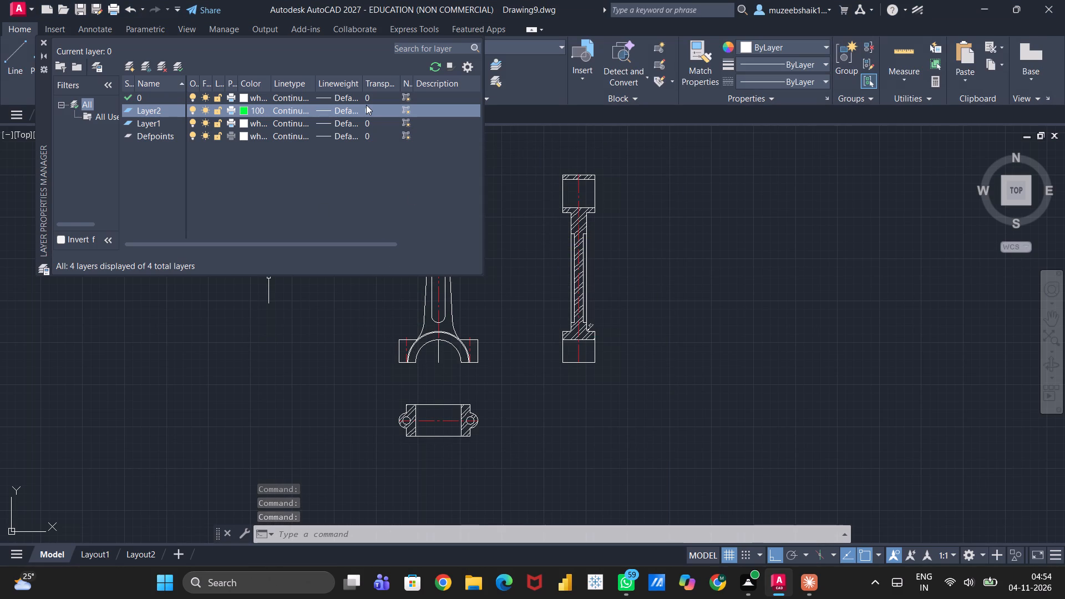
{"action": "left_click", "coordinate": [249, 368]}
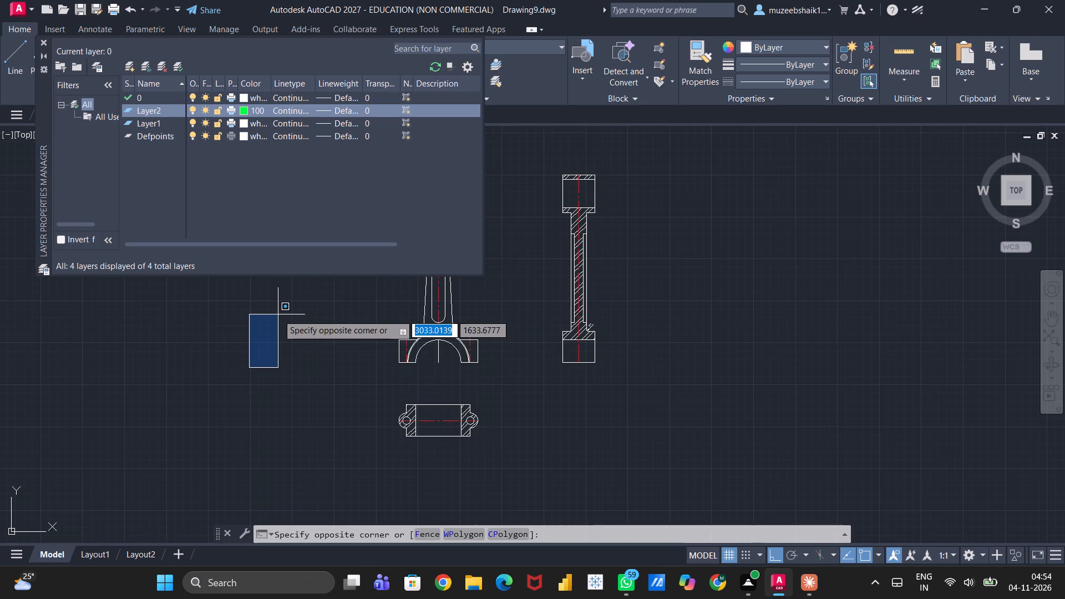
{"action": "key", "text": "Escape"}
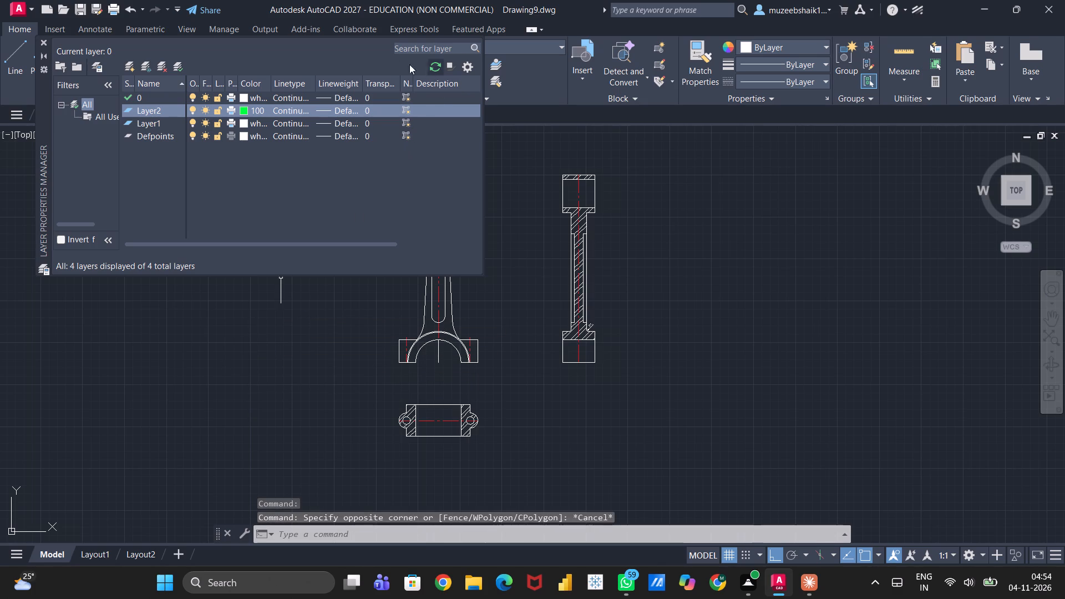
{"action": "left_click", "coordinate": [44, 44]}
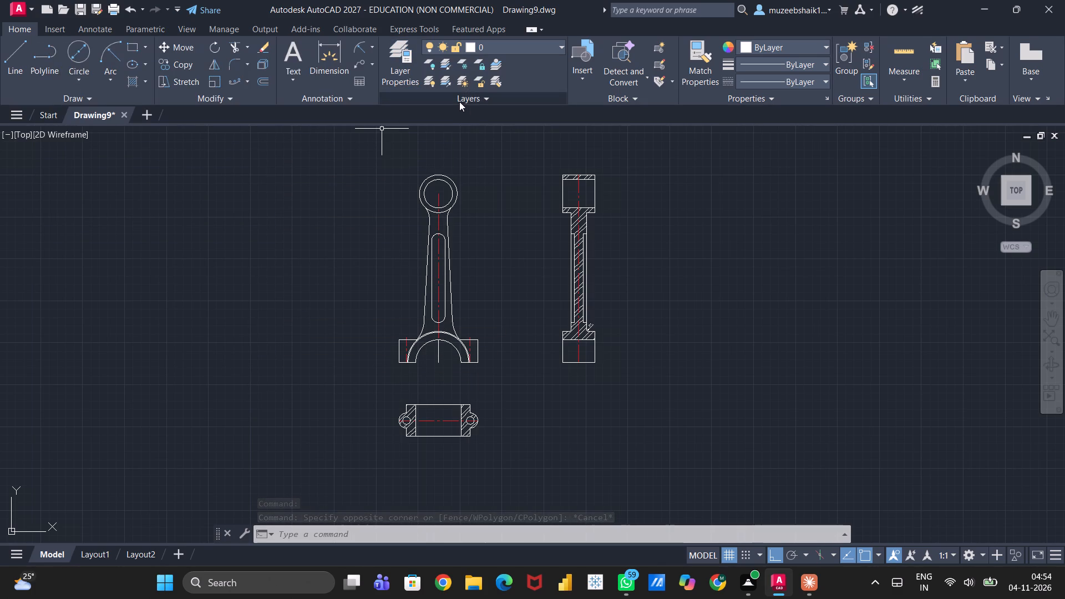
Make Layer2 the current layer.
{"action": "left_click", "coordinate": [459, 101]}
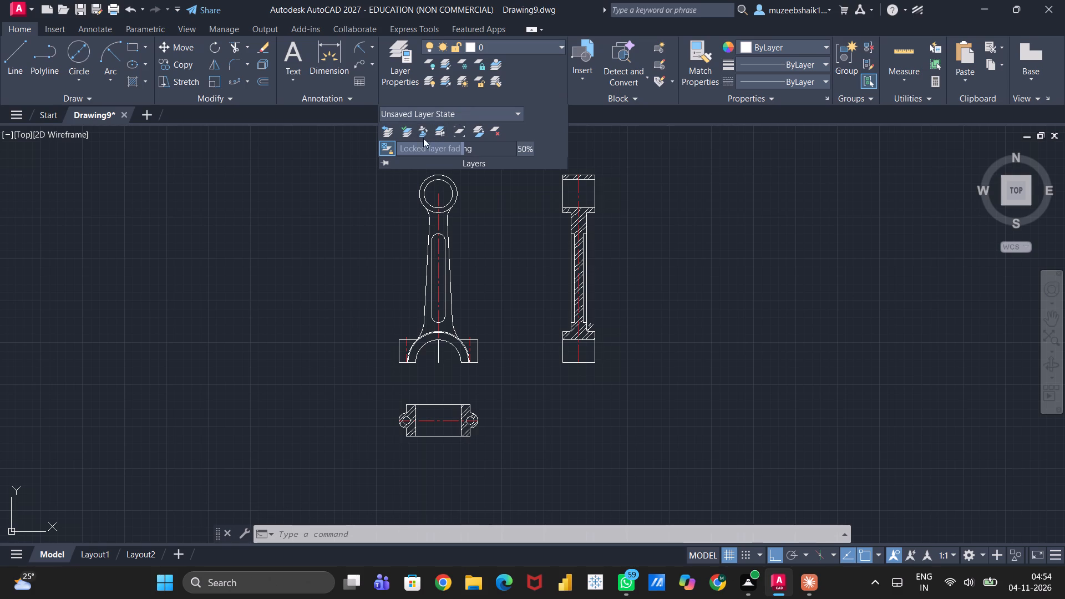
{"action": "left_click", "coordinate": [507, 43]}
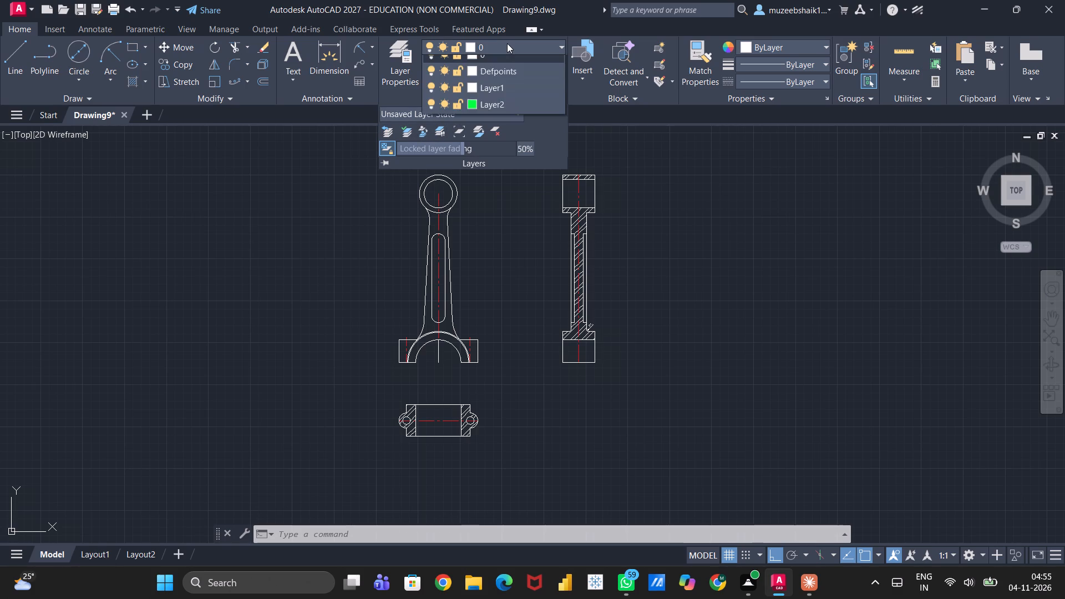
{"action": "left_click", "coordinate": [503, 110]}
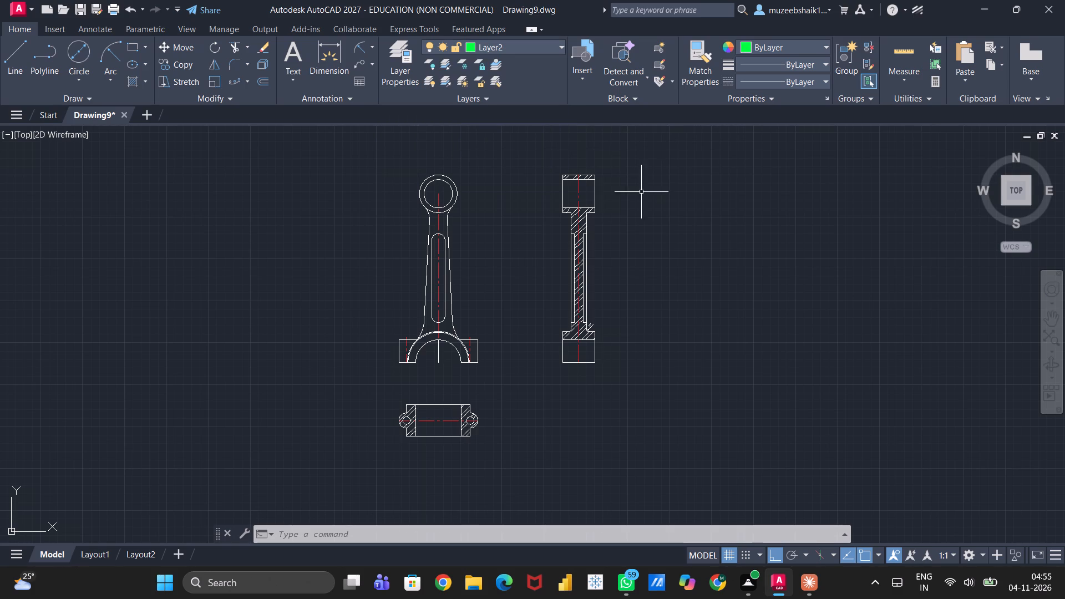
Move the section hatch of the side and lower views from layer 0 to Layer2.
{"action": "left_click", "coordinate": [581, 264]}
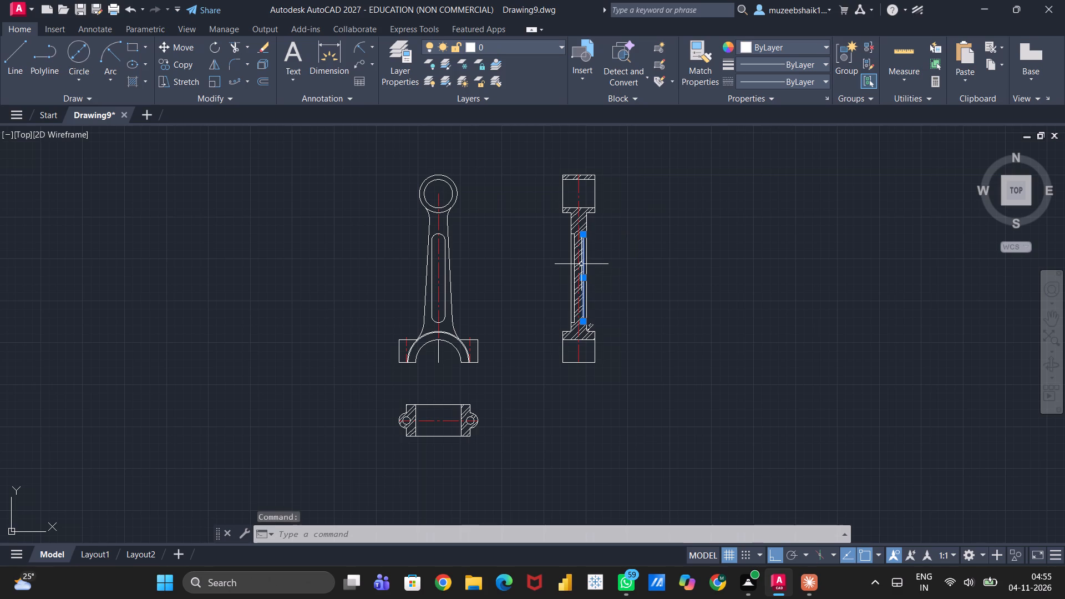
{"action": "key", "text": "Escape"}
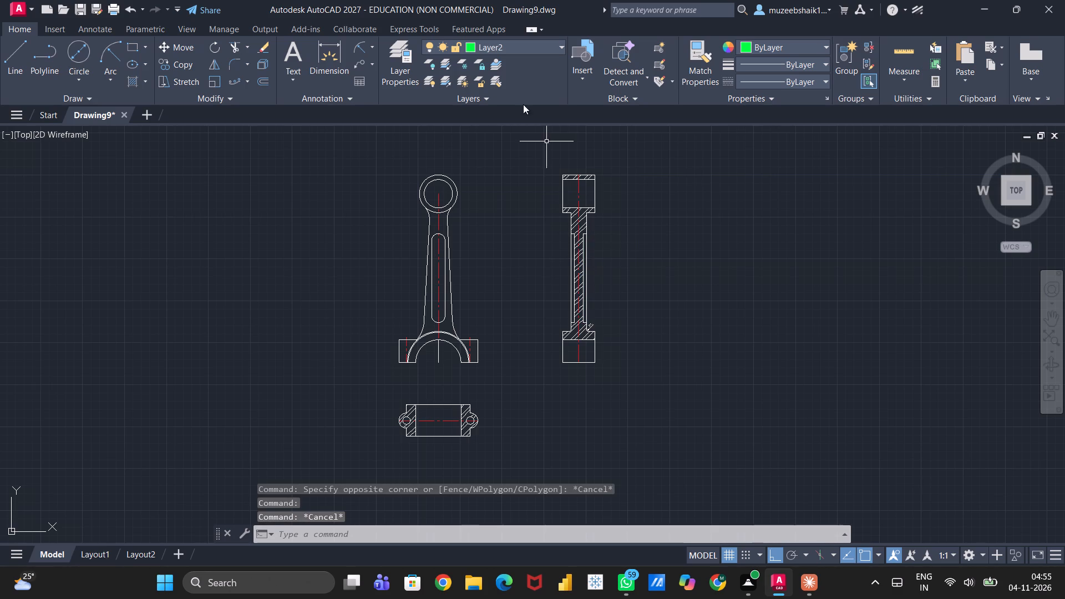
{"action": "scroll", "coordinate": [590, 235], "scroll_direction": "up", "scroll_amount": 3}
{"action": "left_click", "coordinate": [547, 219]}
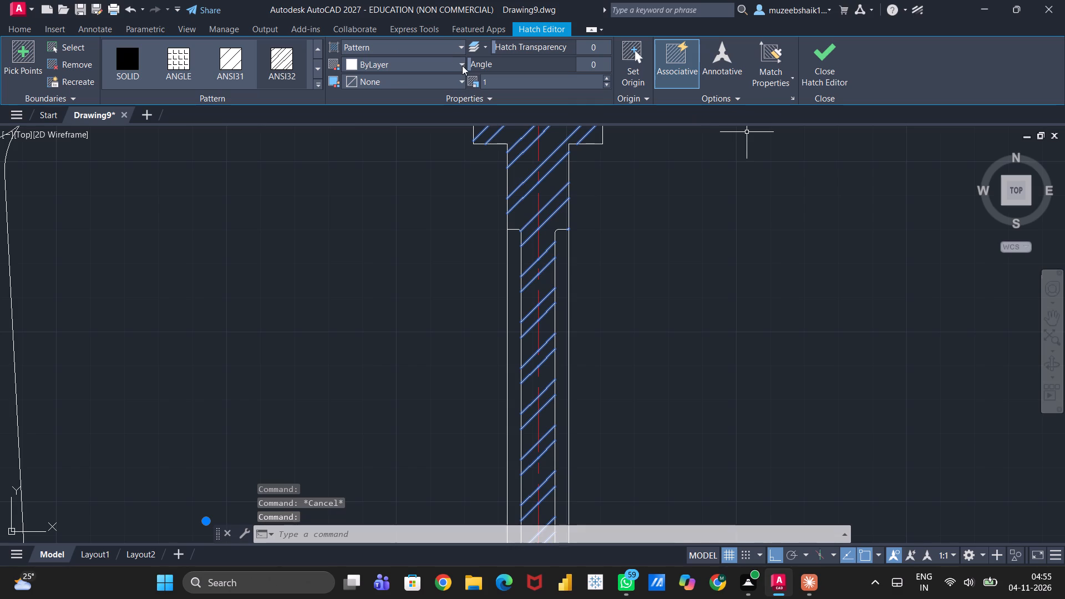
{"action": "left_click", "coordinate": [479, 94]}
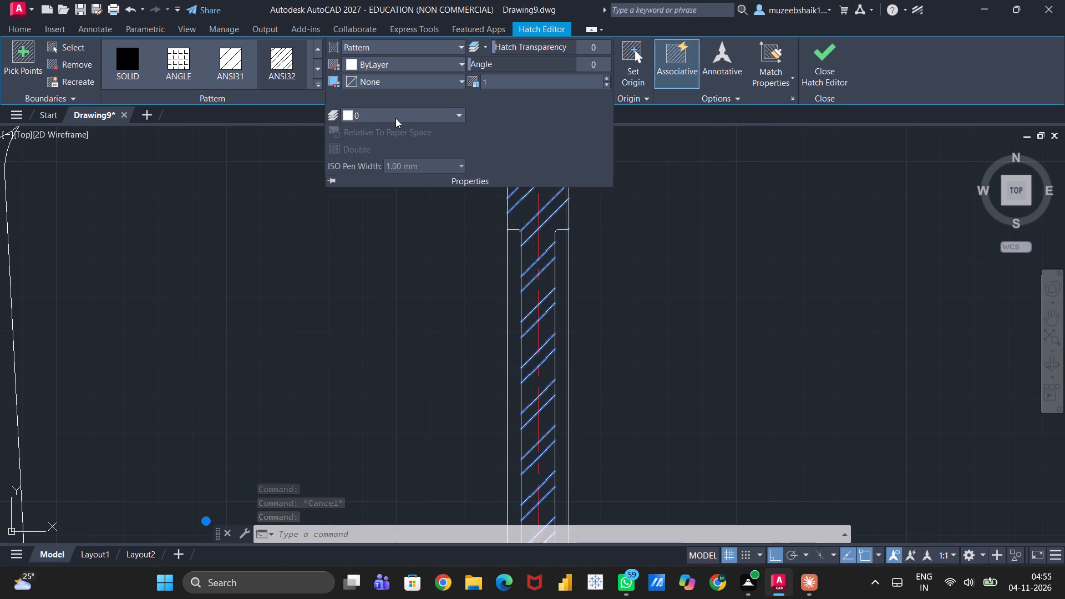
{"action": "left_click", "coordinate": [393, 116]}
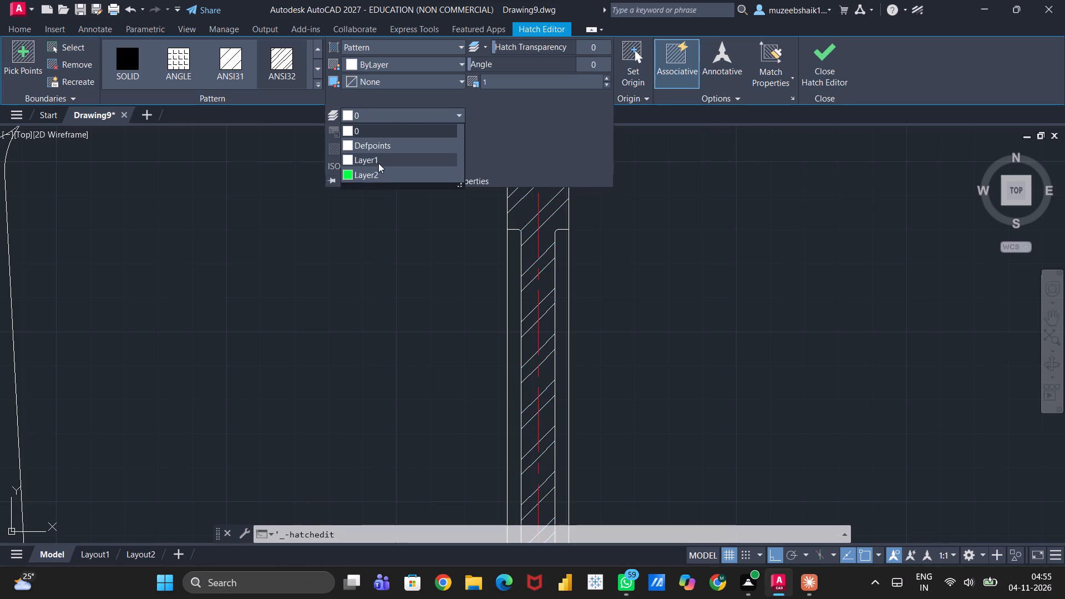
{"action": "left_click", "coordinate": [378, 175]}
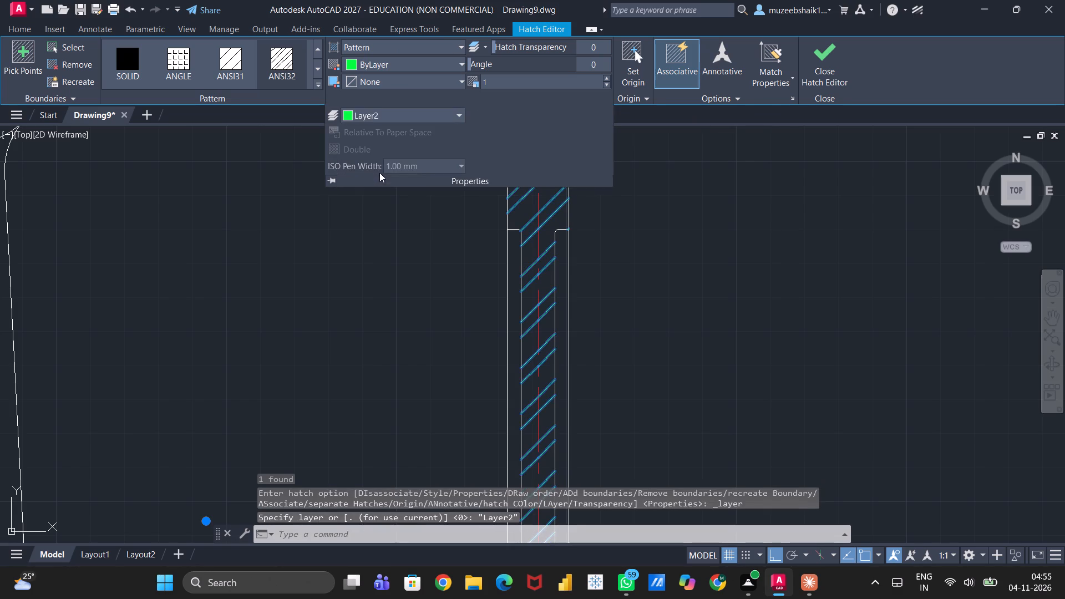
{"action": "scroll", "coordinate": [384, 177], "scroll_direction": "down", "scroll_amount": 2}
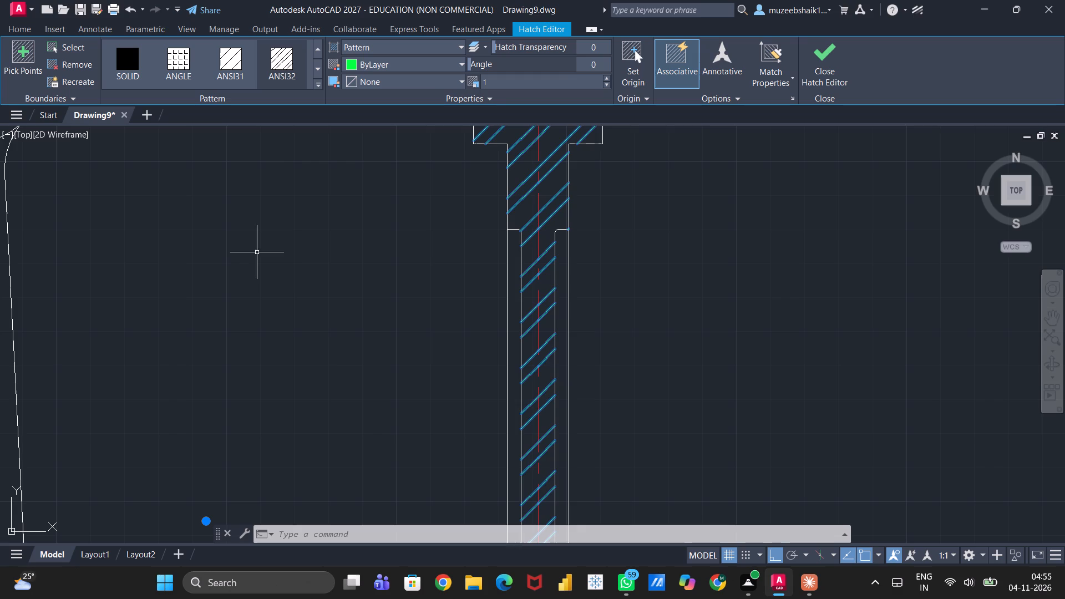
{"action": "scroll", "coordinate": [296, 231], "scroll_direction": "down", "scroll_amount": 2}
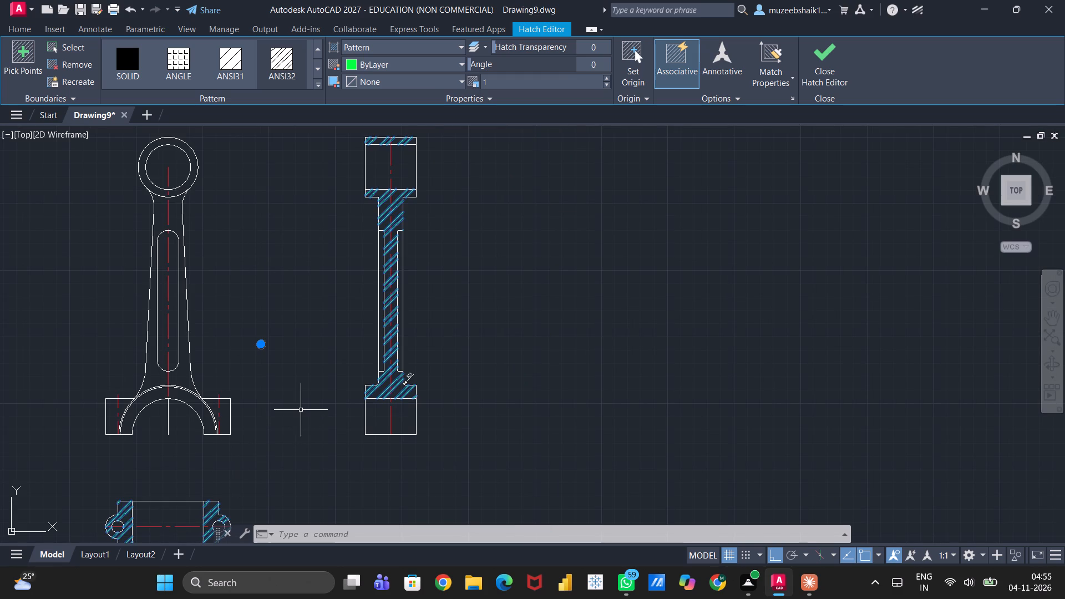
{"action": "left_click", "coordinate": [835, 50]}
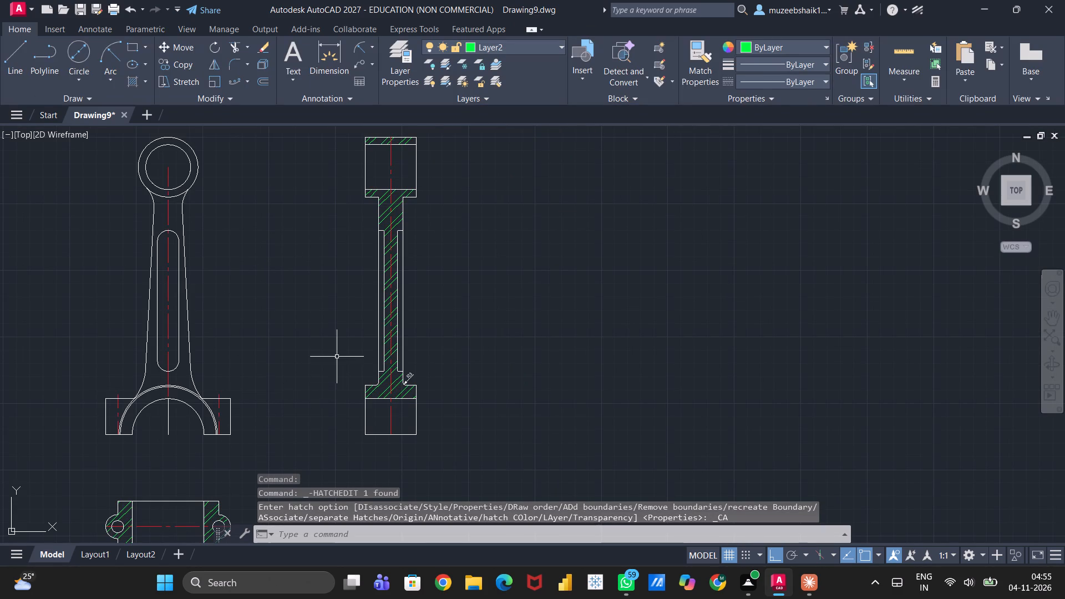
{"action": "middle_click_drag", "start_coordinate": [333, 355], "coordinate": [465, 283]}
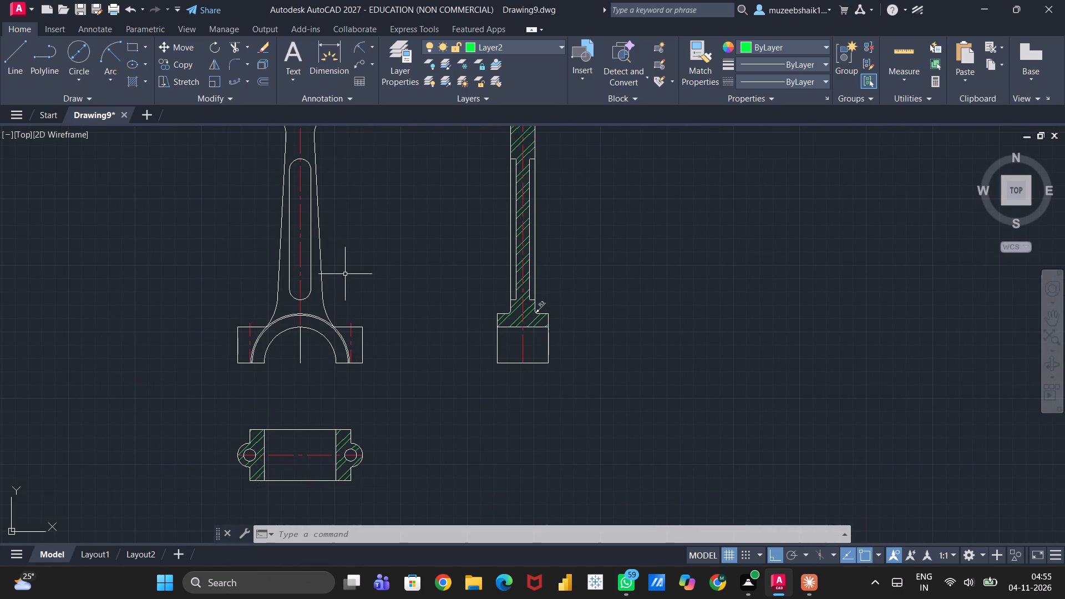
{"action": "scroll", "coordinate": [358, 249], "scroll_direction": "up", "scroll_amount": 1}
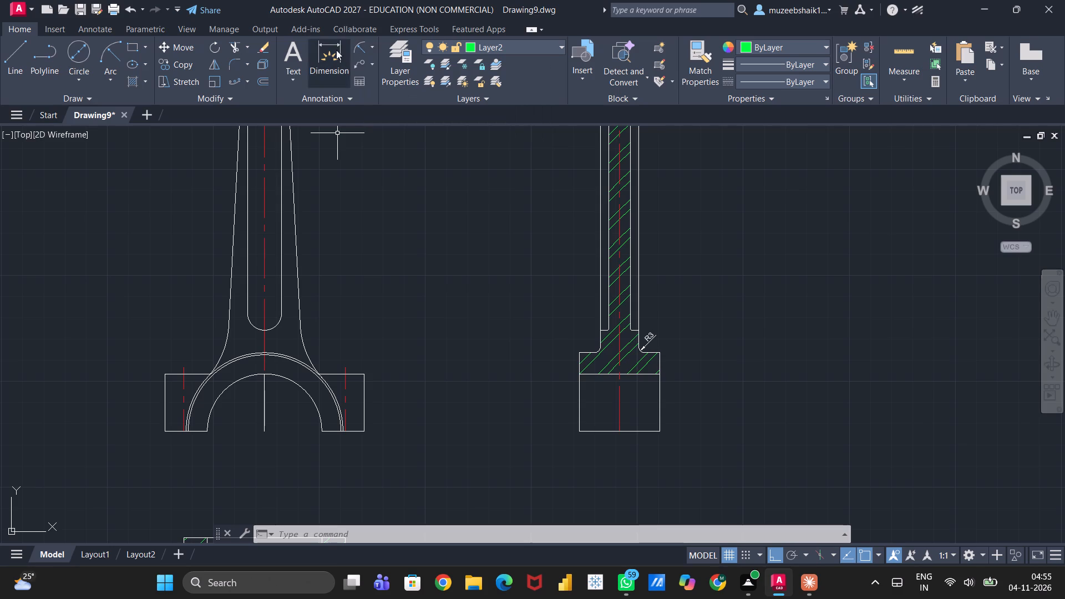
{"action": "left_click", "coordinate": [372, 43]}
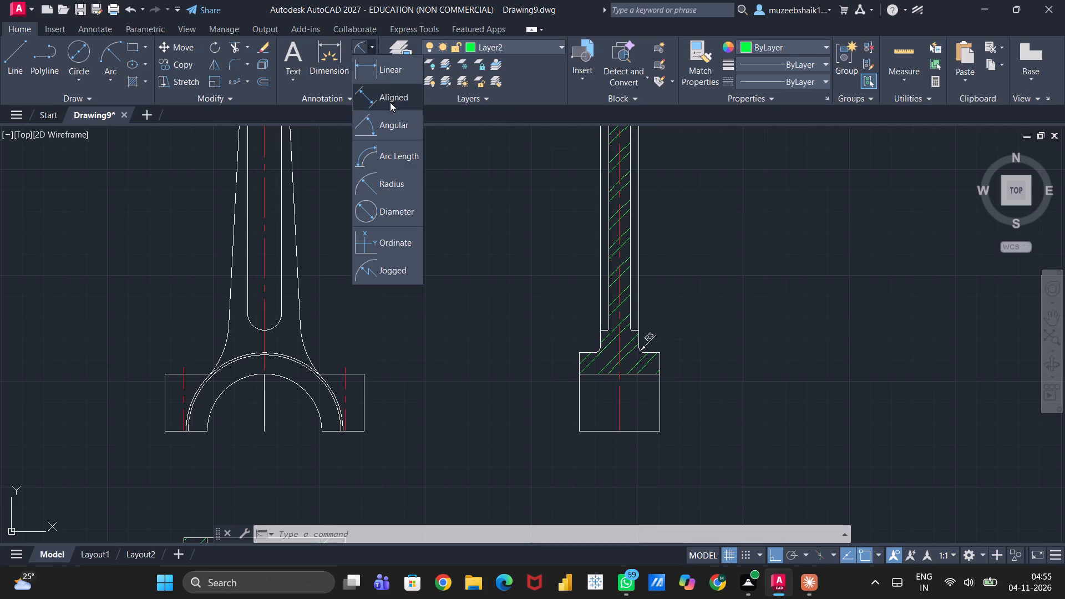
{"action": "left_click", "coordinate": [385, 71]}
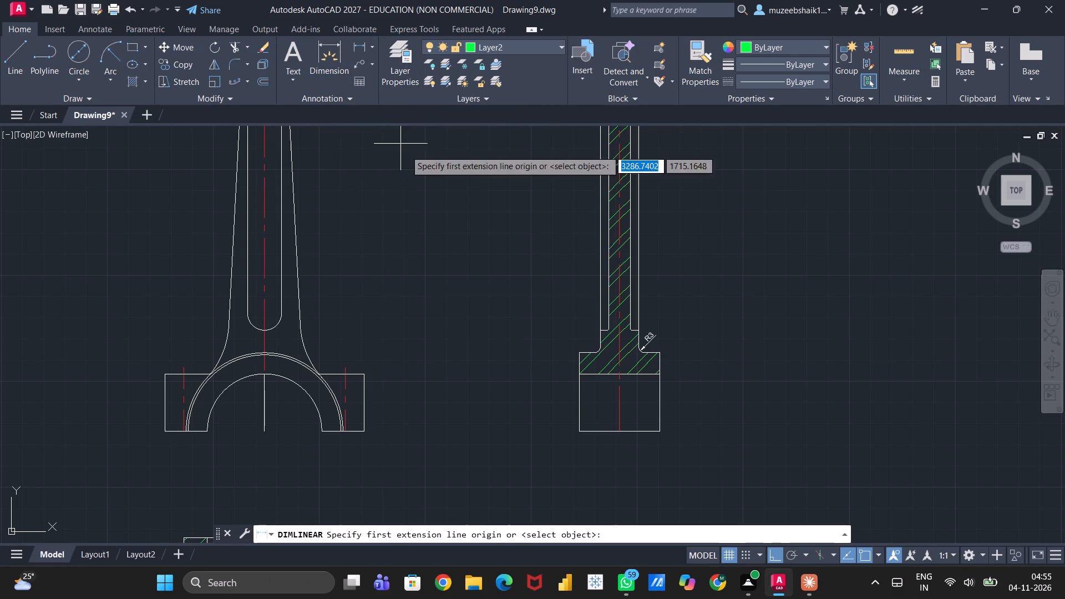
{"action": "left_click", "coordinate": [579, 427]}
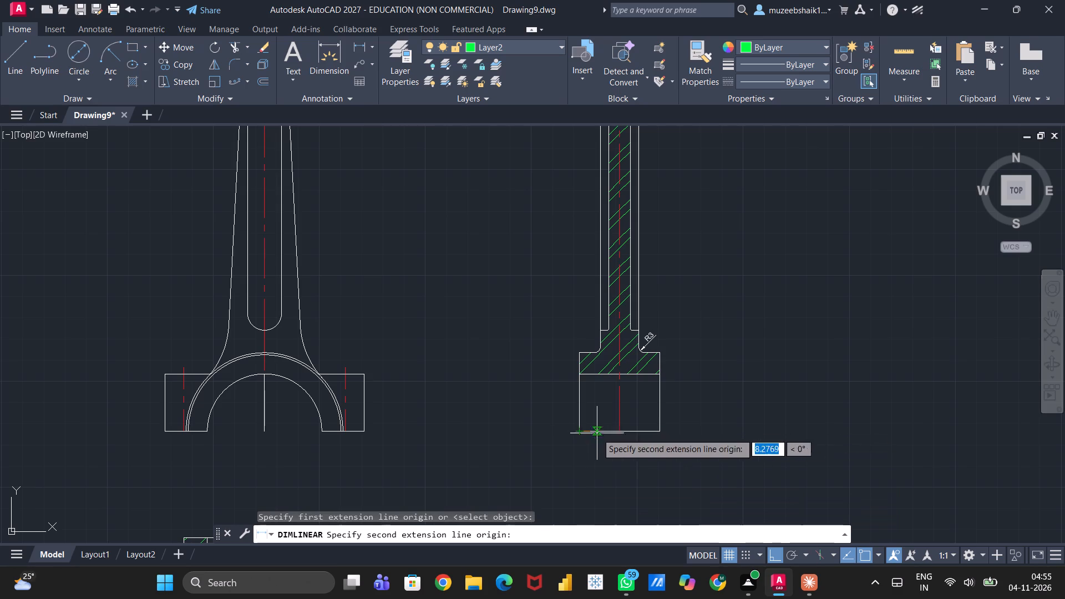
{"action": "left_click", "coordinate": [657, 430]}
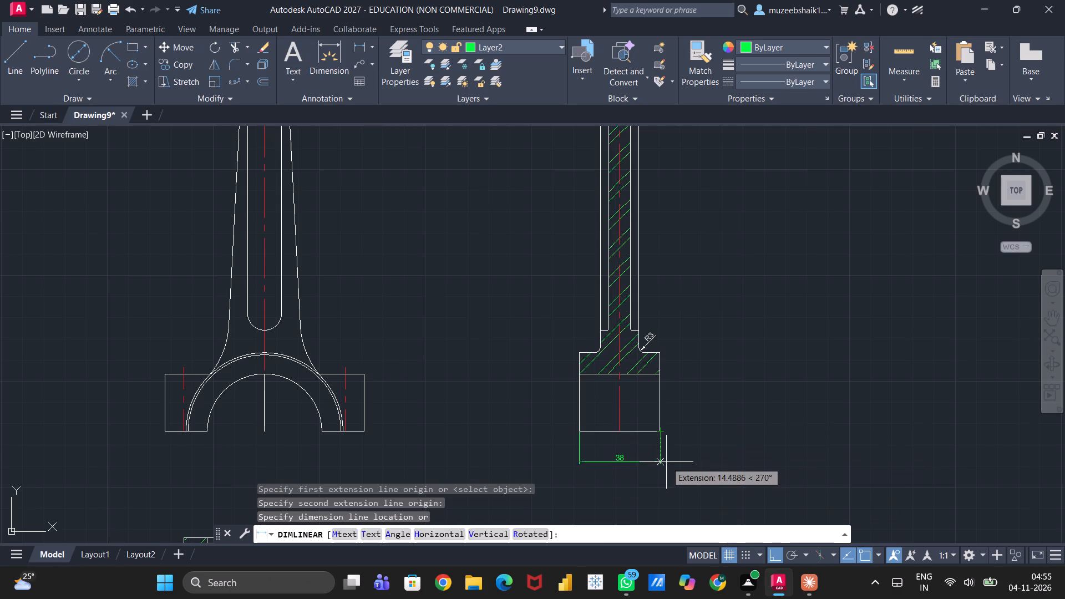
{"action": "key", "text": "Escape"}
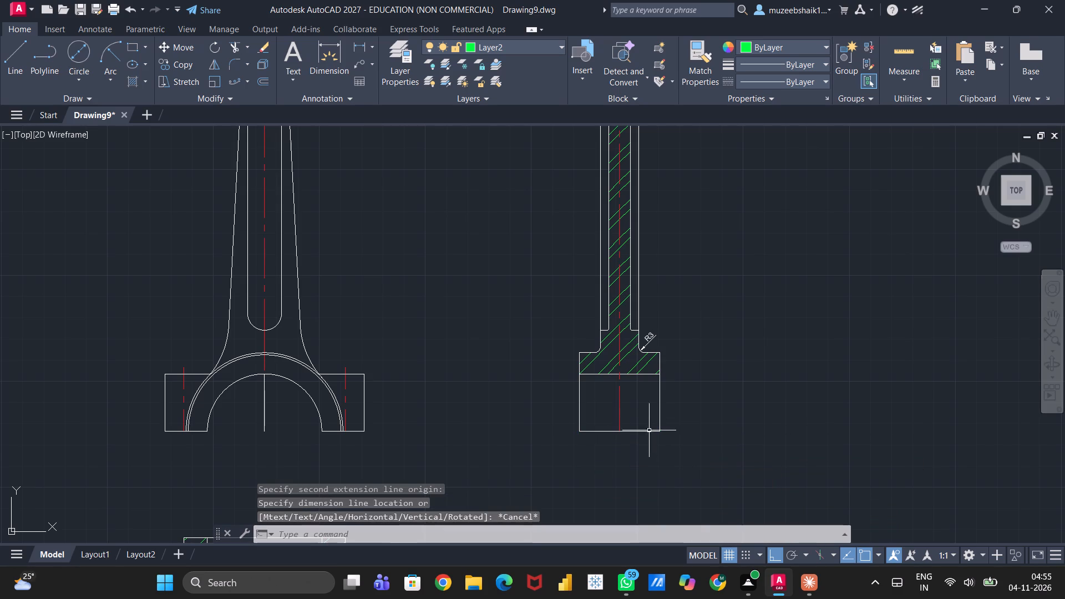
Make layer 0 the current layer.
{"action": "left_click", "coordinate": [531, 48]}
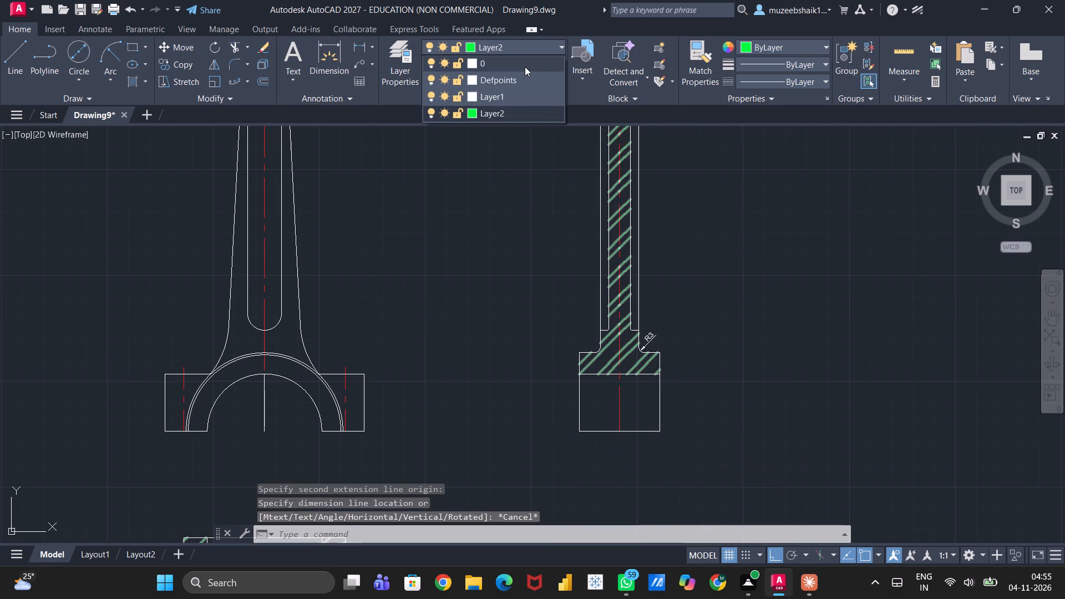
{"action": "left_click", "coordinate": [509, 67]}
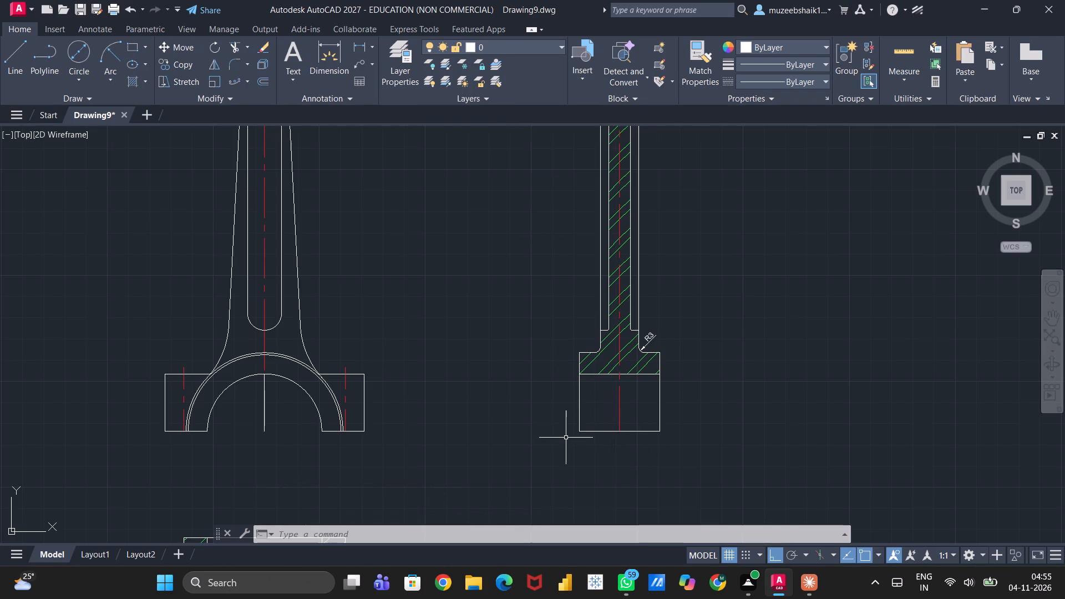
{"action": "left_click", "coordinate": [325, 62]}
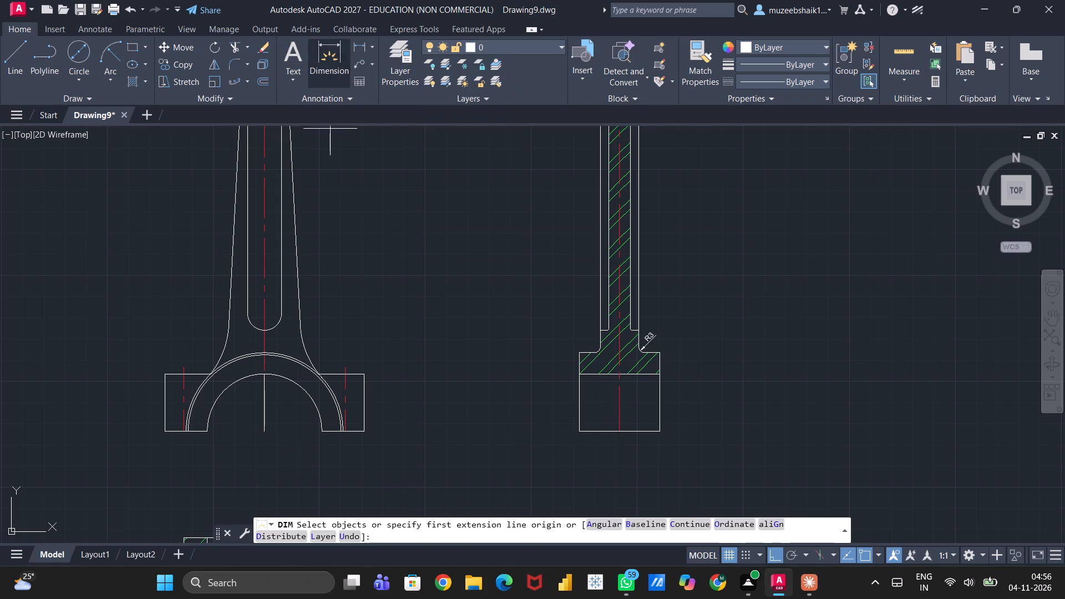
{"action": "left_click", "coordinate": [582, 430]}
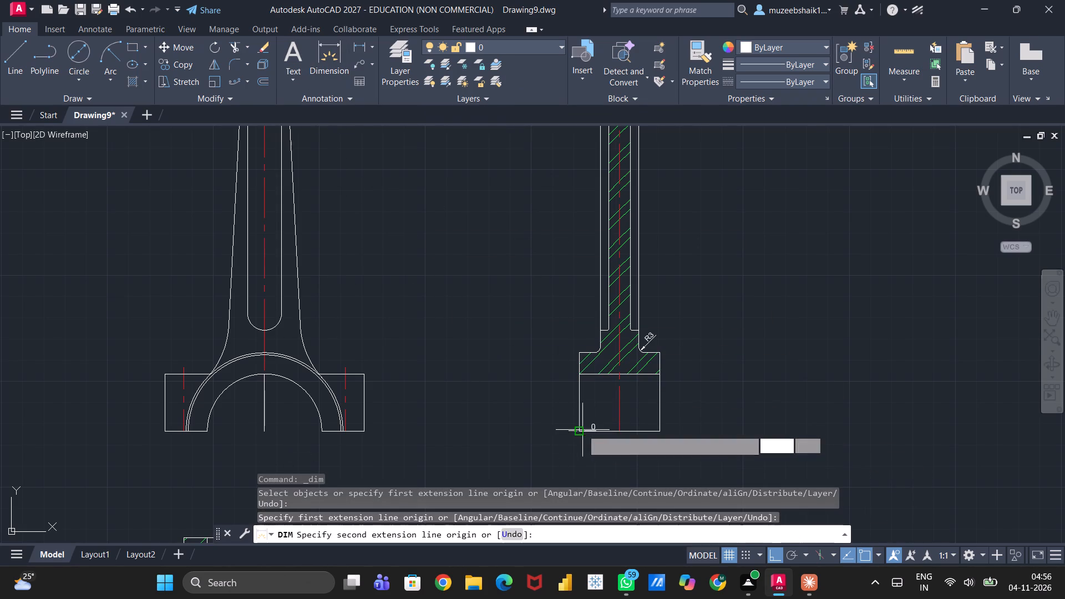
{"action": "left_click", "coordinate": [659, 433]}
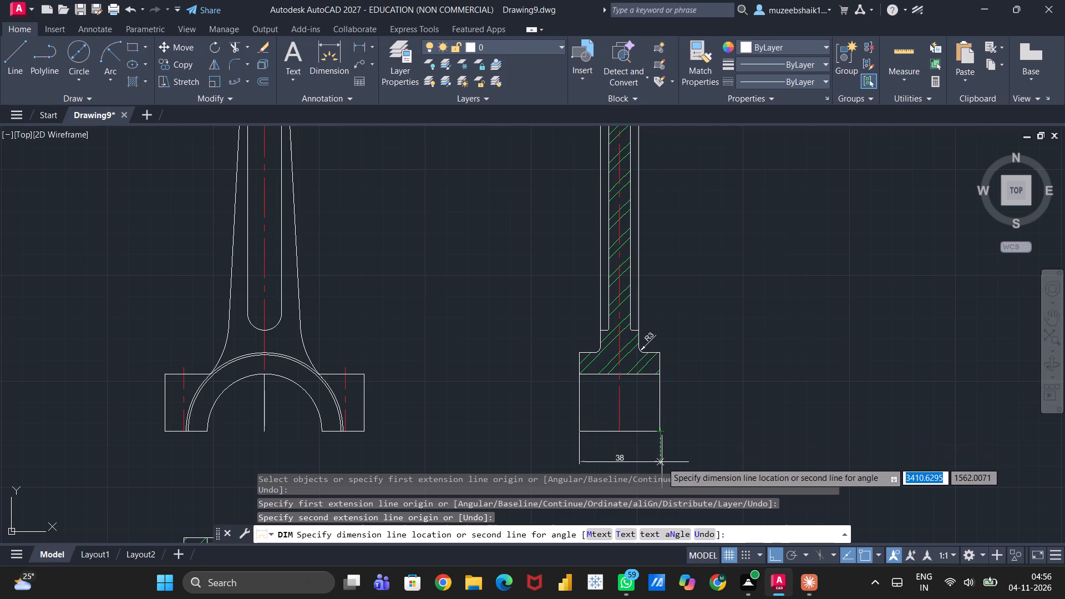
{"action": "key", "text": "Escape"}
Modify the ISO-25 dimension style to use a period as the decimal separator for linear dimensions.
{"action": "key", "text": "d"}
{"action": "key", "text": "Return"}
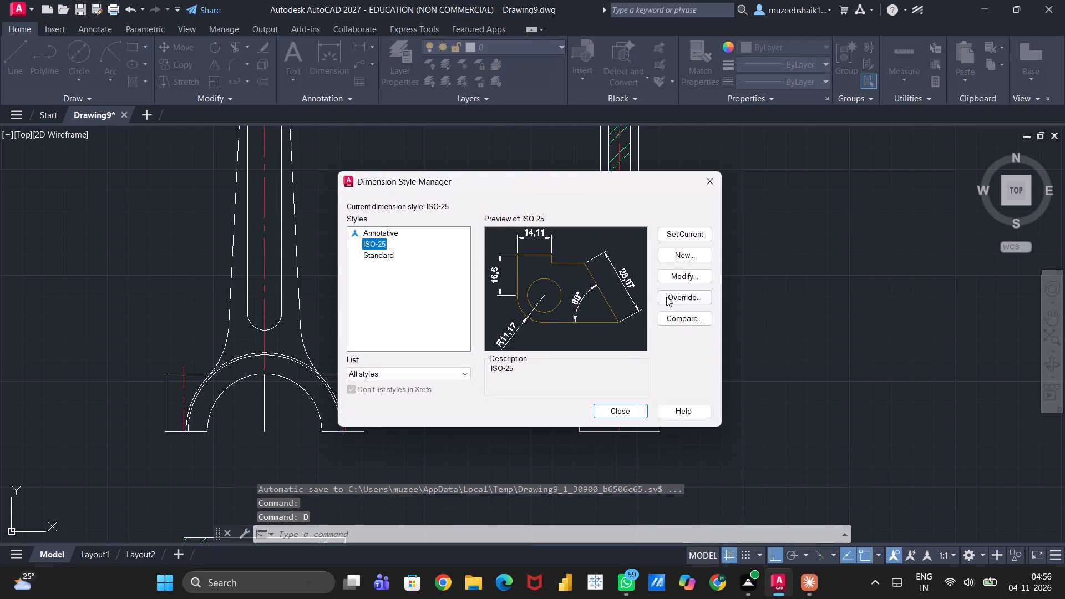
{"action": "left_click", "coordinate": [682, 273]}
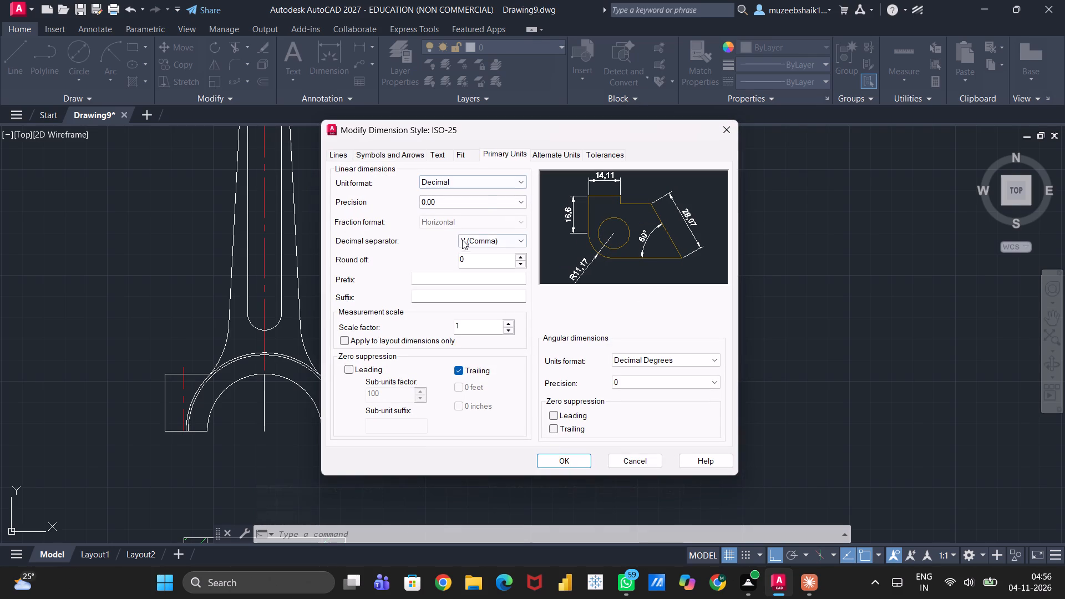
{"action": "left_click", "coordinate": [478, 235]}
{"action": "left_click", "coordinate": [485, 248]}
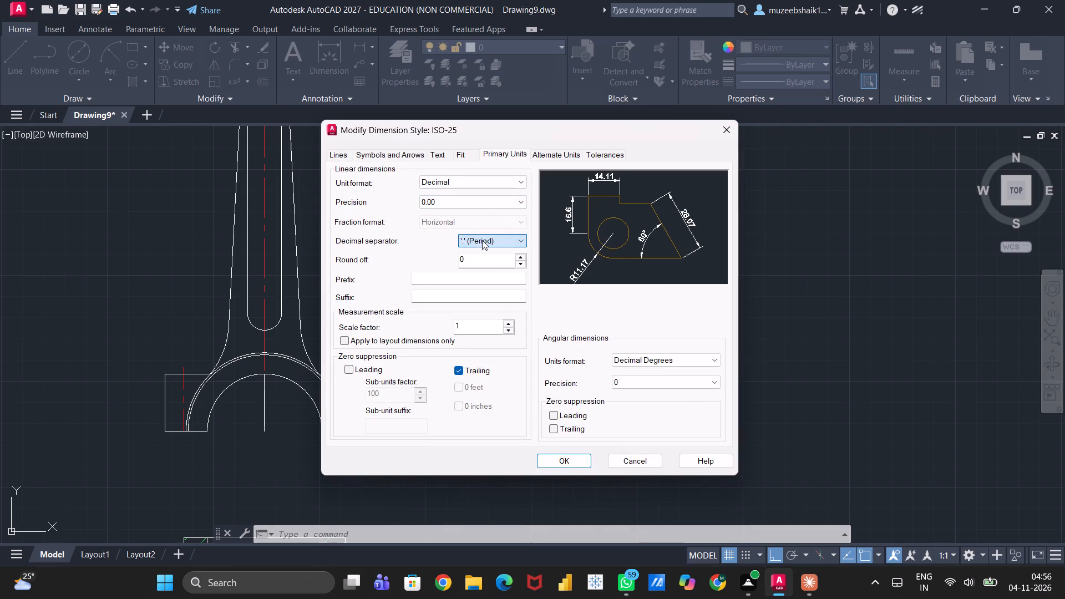
Set the ISO-25 dimension text height to 5.
{"action": "left_click", "coordinate": [442, 158]}
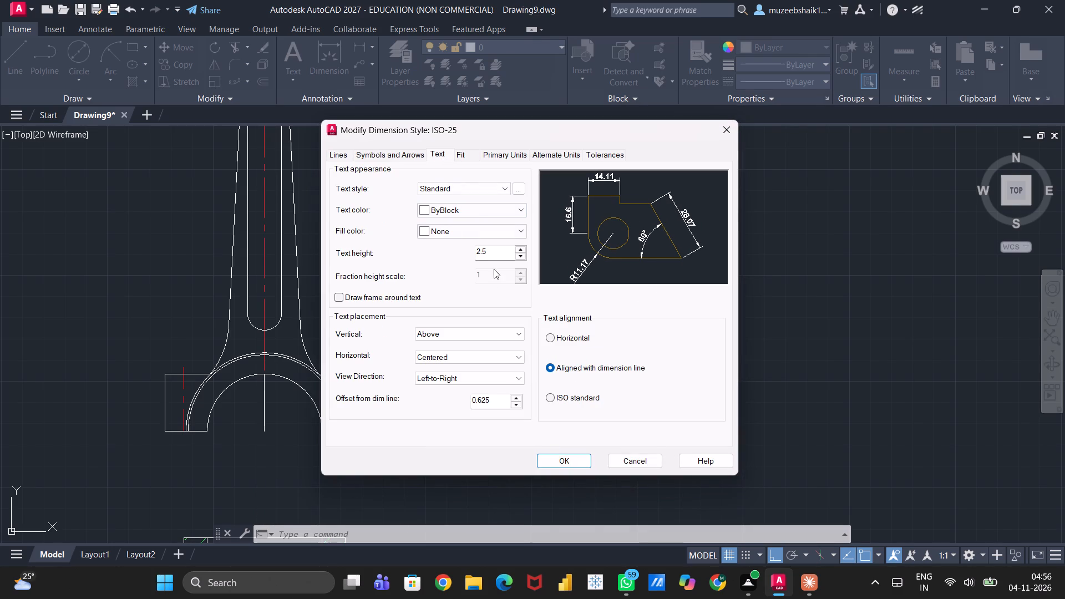
{"action": "left_click_drag", "start_coordinate": [495, 251], "coordinate": [472, 252]}
{"action": "key", "text": "5"}
{"action": "key", "text": "Return"}
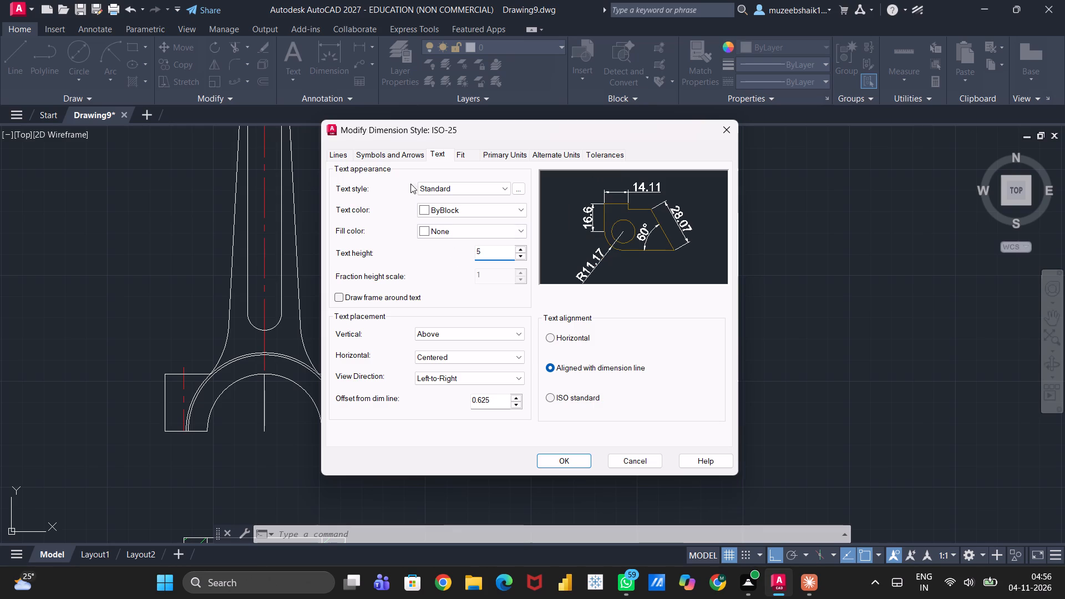
Set the ISO-25 arrow size to 4, save the style as current and close the Dimension Style Manager.
{"action": "double_click", "coordinate": [391, 155]}
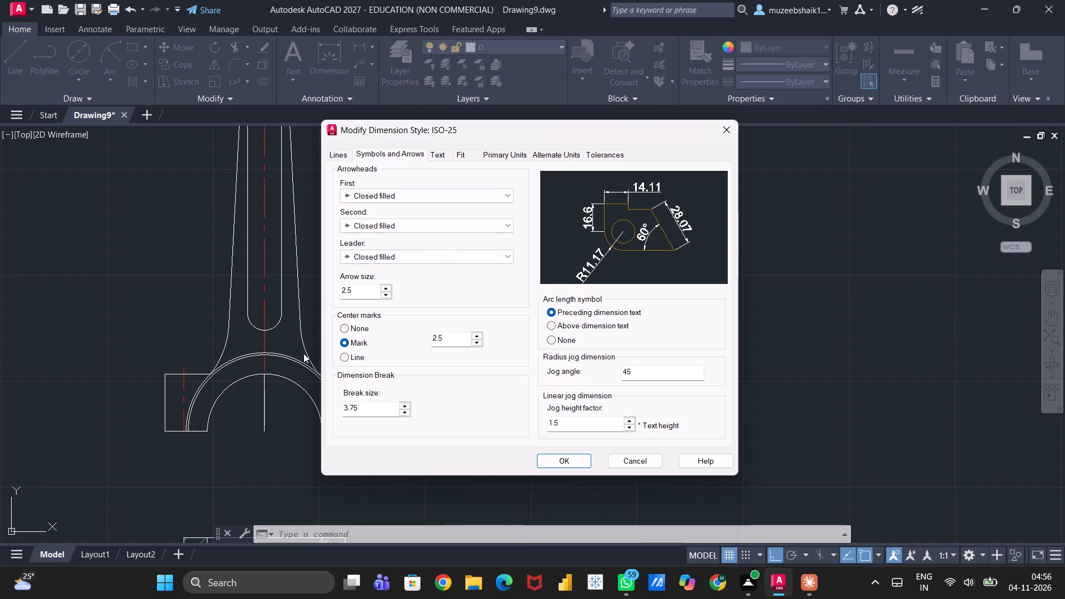
{"action": "left_click_drag", "start_coordinate": [354, 288], "coordinate": [335, 290]}
{"action": "key", "text": "4"}
{"action": "key", "text": "Return"}
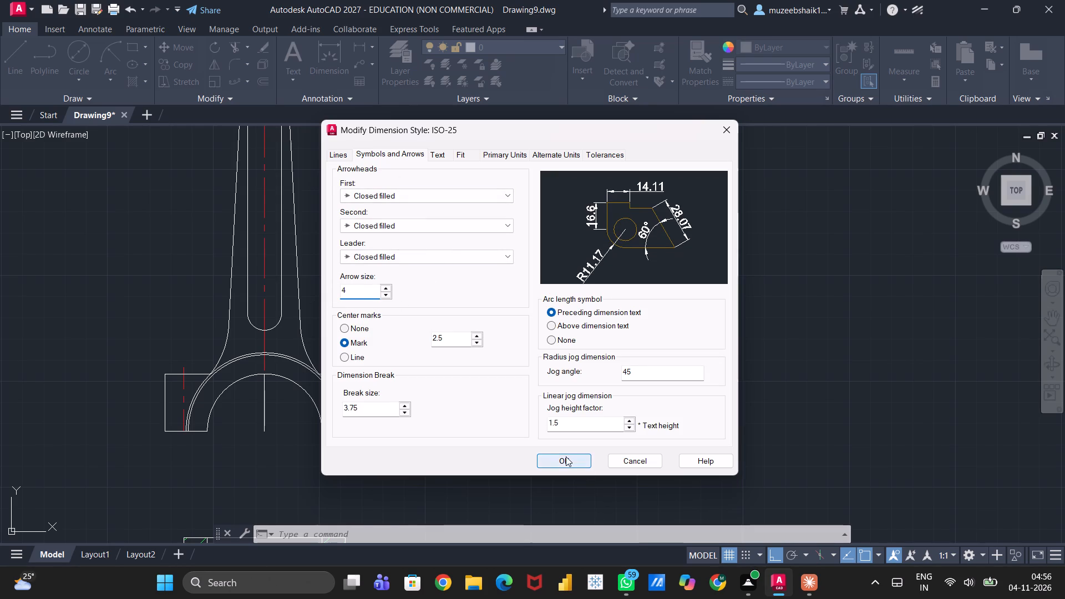
{"action": "left_click", "coordinate": [566, 456]}
{"action": "left_click", "coordinate": [678, 232]}
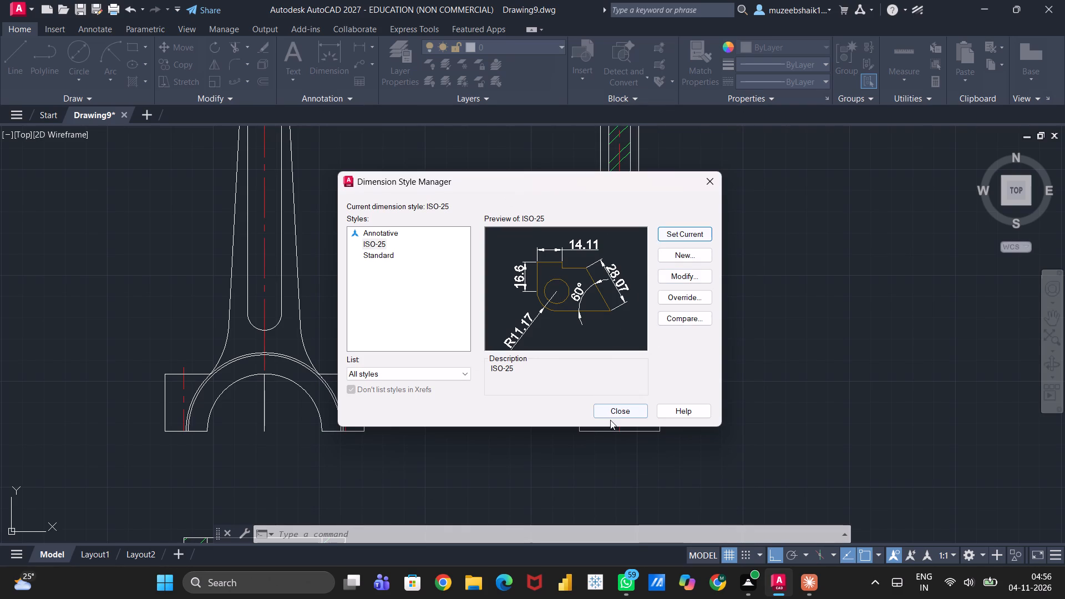
{"action": "left_click", "coordinate": [617, 409]}
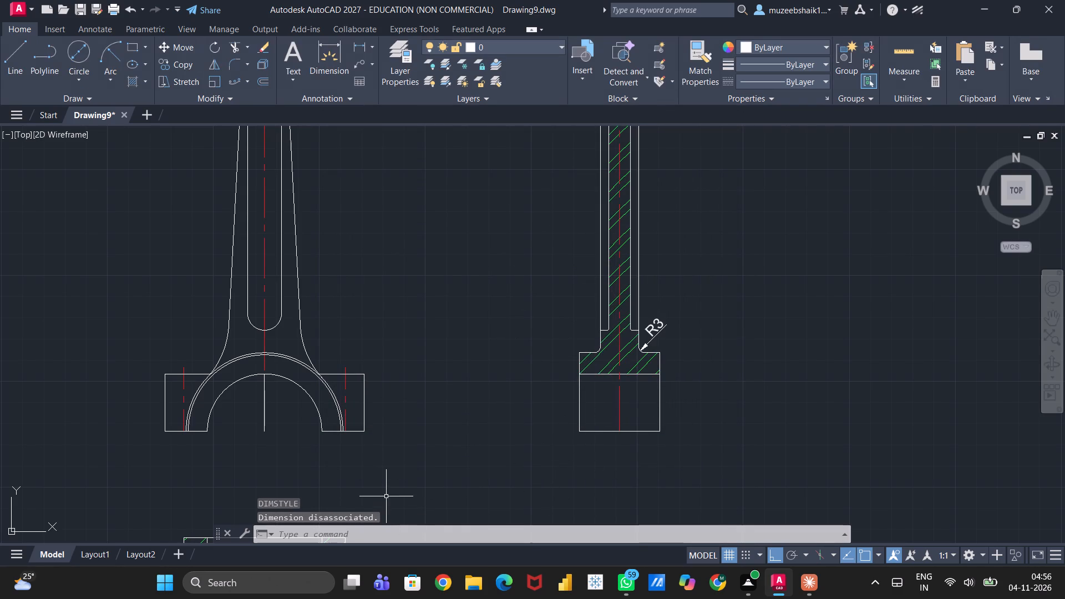
Dimension the width of the side view's bottom block, placing the dimension line below the block.
{"action": "left_click", "coordinate": [319, 59]}
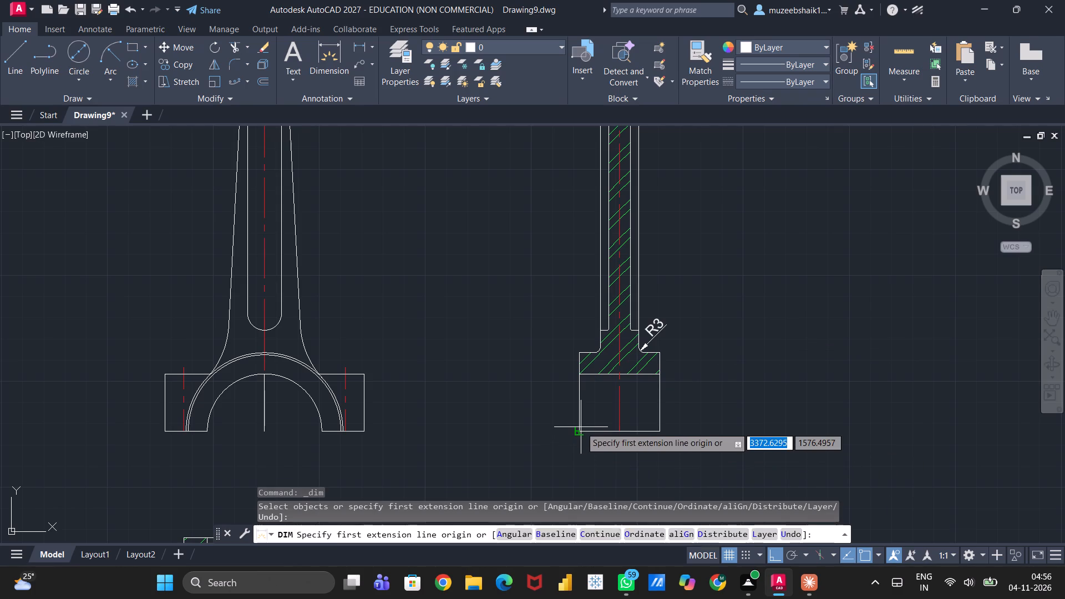
{"action": "left_click", "coordinate": [580, 427]}
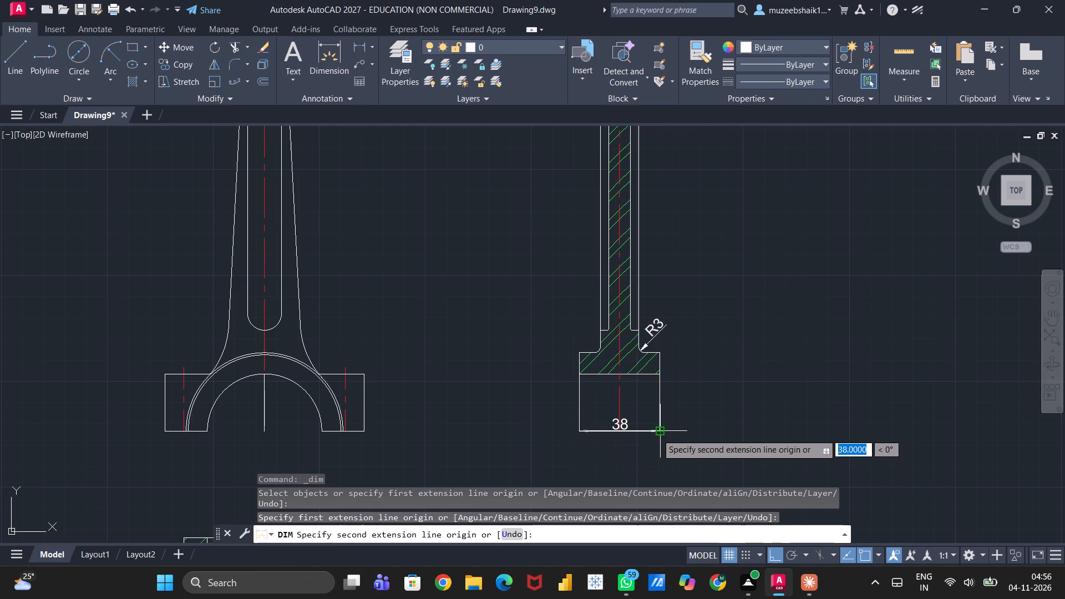
{"action": "left_click", "coordinate": [657, 433]}
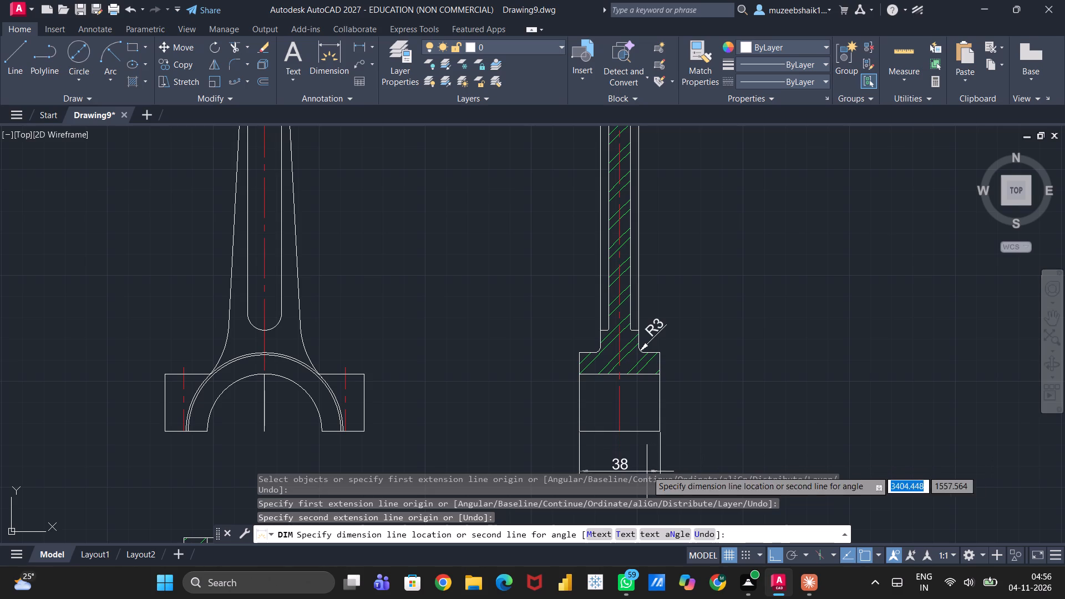
{"action": "middle_click_drag", "start_coordinate": [668, 427], "coordinate": [680, 366]}
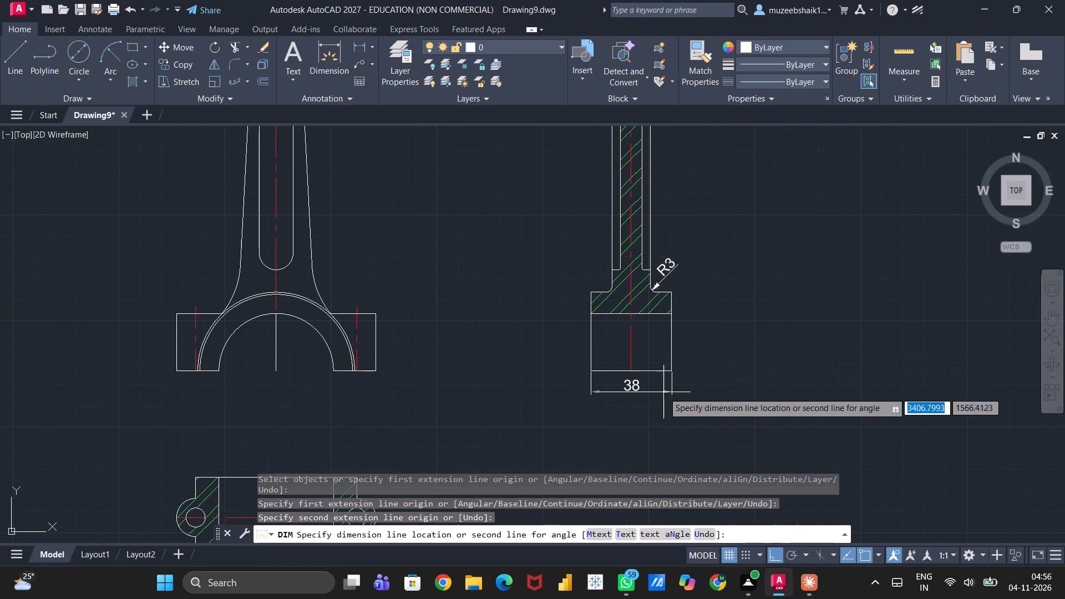
{"action": "left_click", "coordinate": [660, 431]}
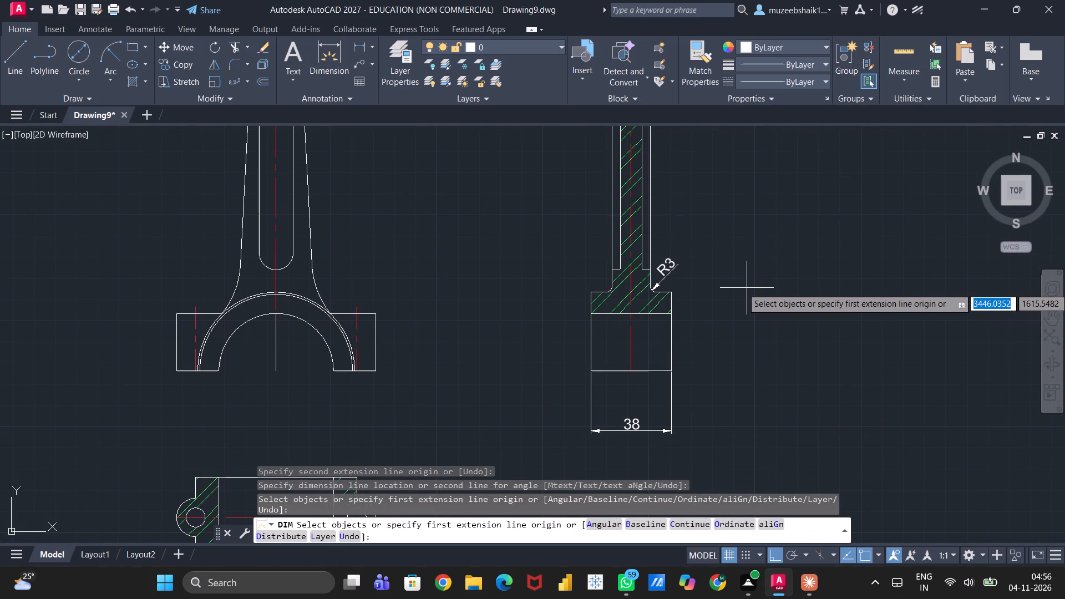
Dimension the horizontal recess depth between the hatched web and the outer shank edge in the side view.
{"action": "middle_click_drag", "start_coordinate": [734, 262], "coordinate": [734, 308]}
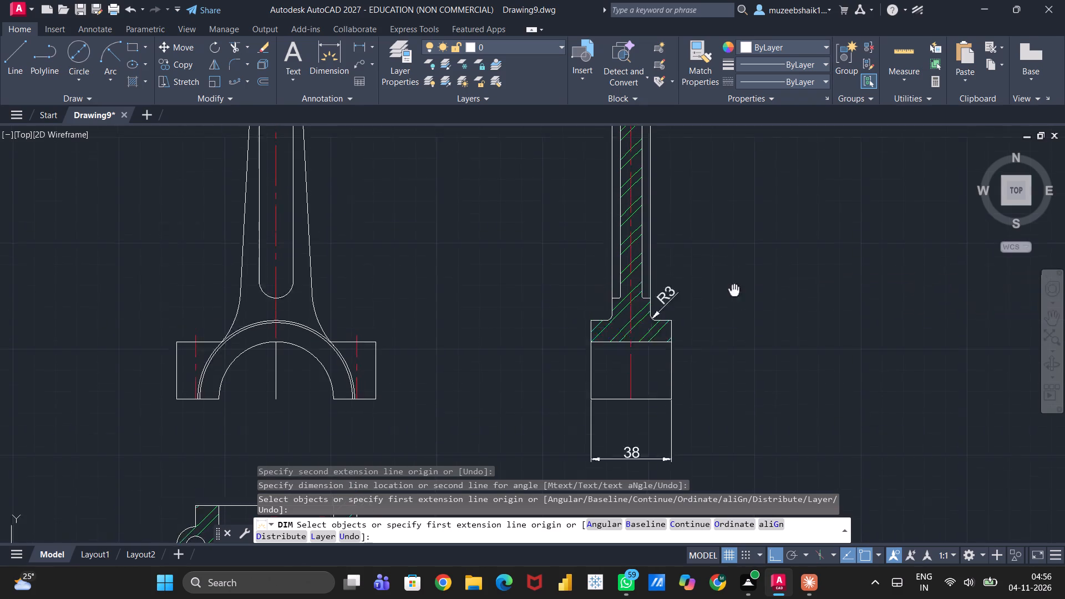
{"action": "middle_click_drag", "start_coordinate": [734, 308], "coordinate": [719, 405]}
{"action": "scroll", "coordinate": [704, 416], "scroll_direction": "up", "scroll_amount": 1}
{"action": "scroll", "coordinate": [657, 294], "scroll_direction": "down", "scroll_amount": 1}
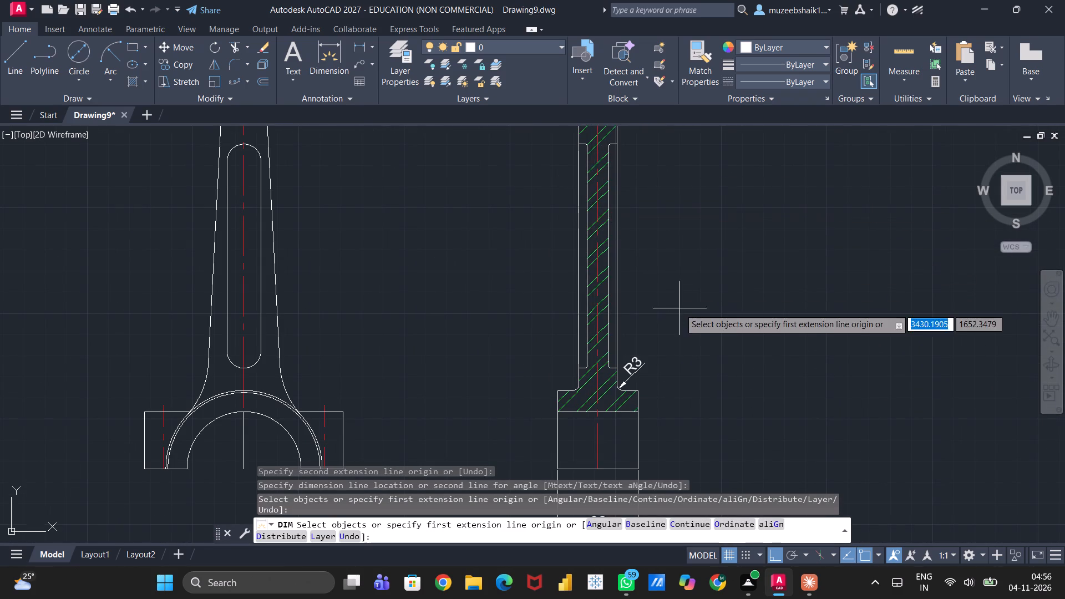
{"action": "left_click", "coordinate": [612, 254]}
{"action": "left_click", "coordinate": [618, 258]}
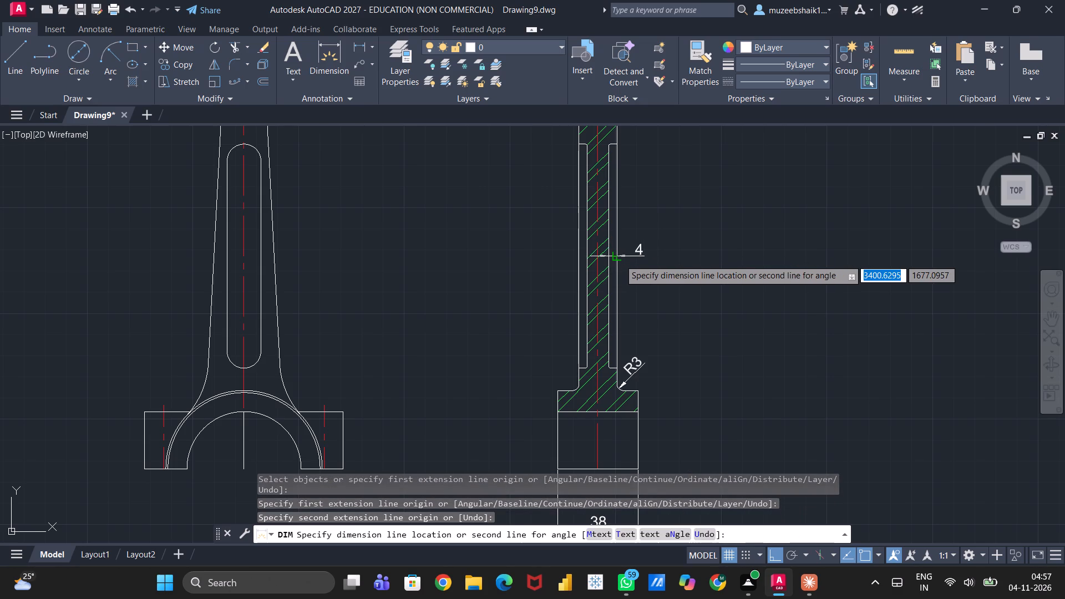
{"action": "left_click", "coordinate": [620, 260]}
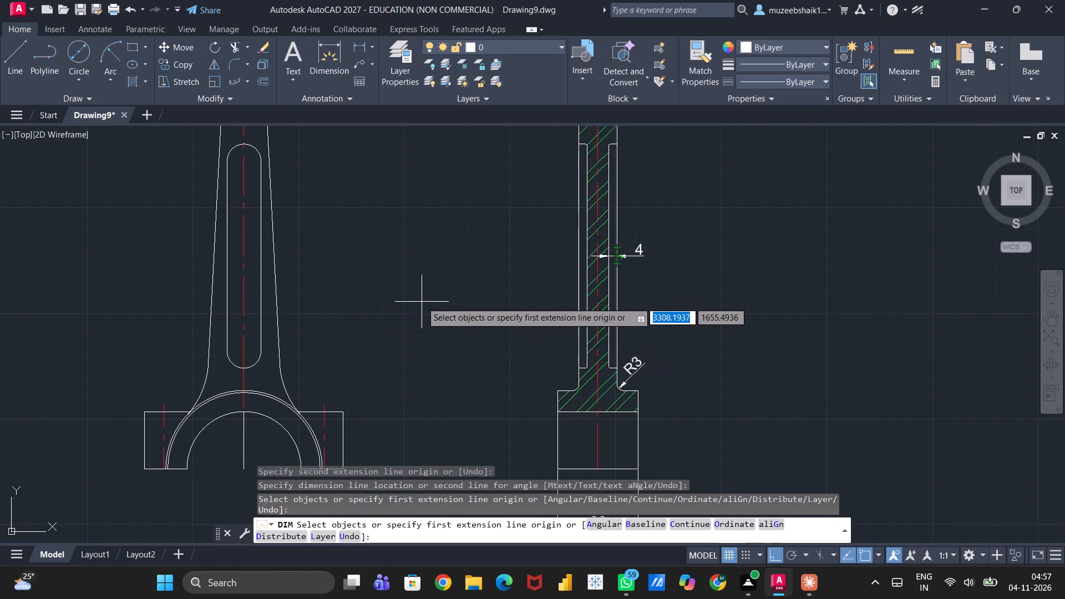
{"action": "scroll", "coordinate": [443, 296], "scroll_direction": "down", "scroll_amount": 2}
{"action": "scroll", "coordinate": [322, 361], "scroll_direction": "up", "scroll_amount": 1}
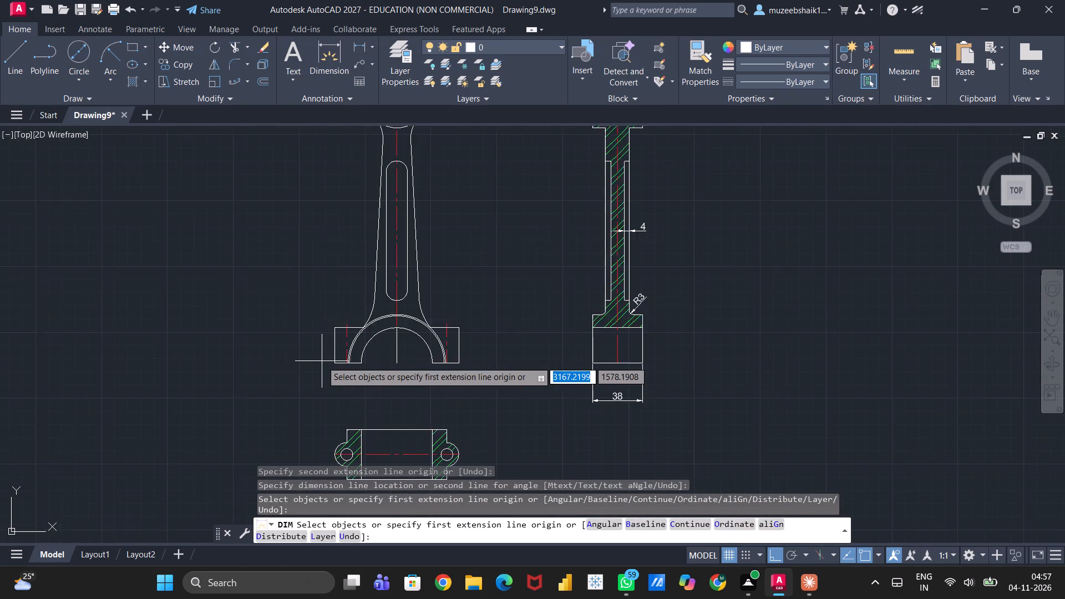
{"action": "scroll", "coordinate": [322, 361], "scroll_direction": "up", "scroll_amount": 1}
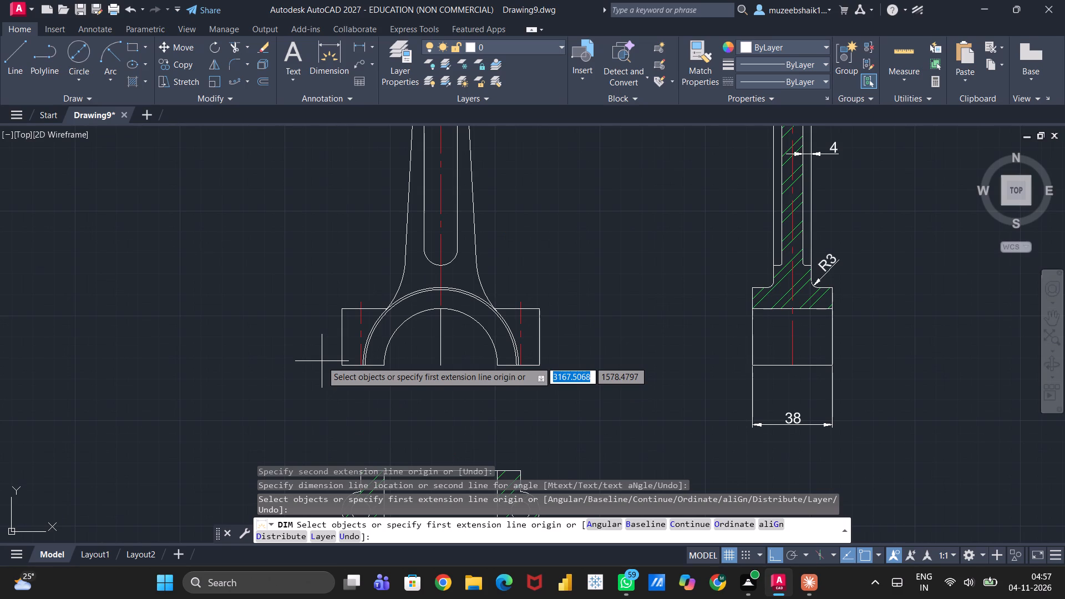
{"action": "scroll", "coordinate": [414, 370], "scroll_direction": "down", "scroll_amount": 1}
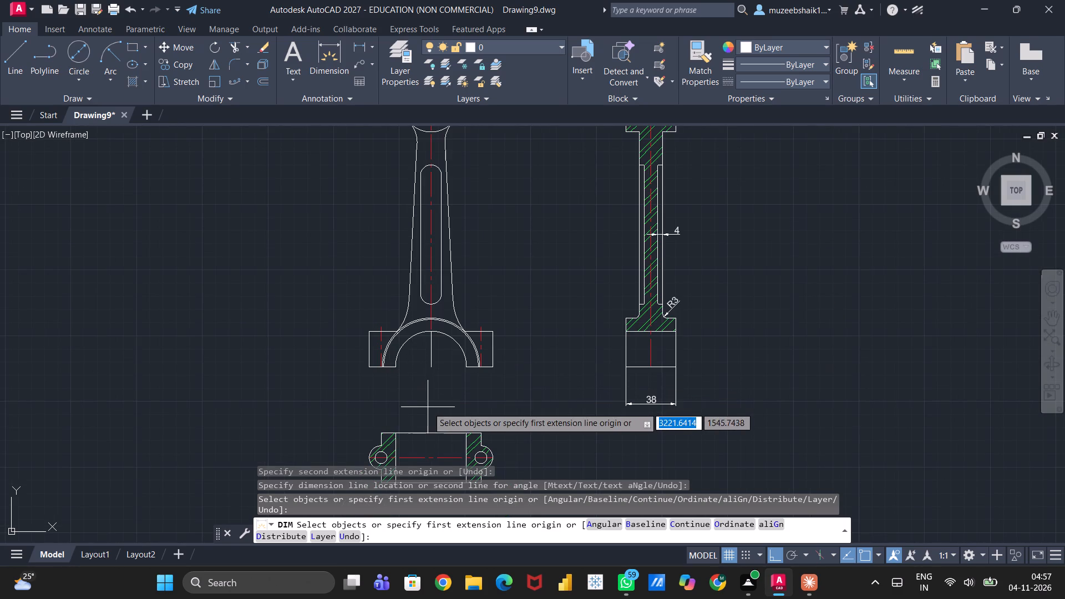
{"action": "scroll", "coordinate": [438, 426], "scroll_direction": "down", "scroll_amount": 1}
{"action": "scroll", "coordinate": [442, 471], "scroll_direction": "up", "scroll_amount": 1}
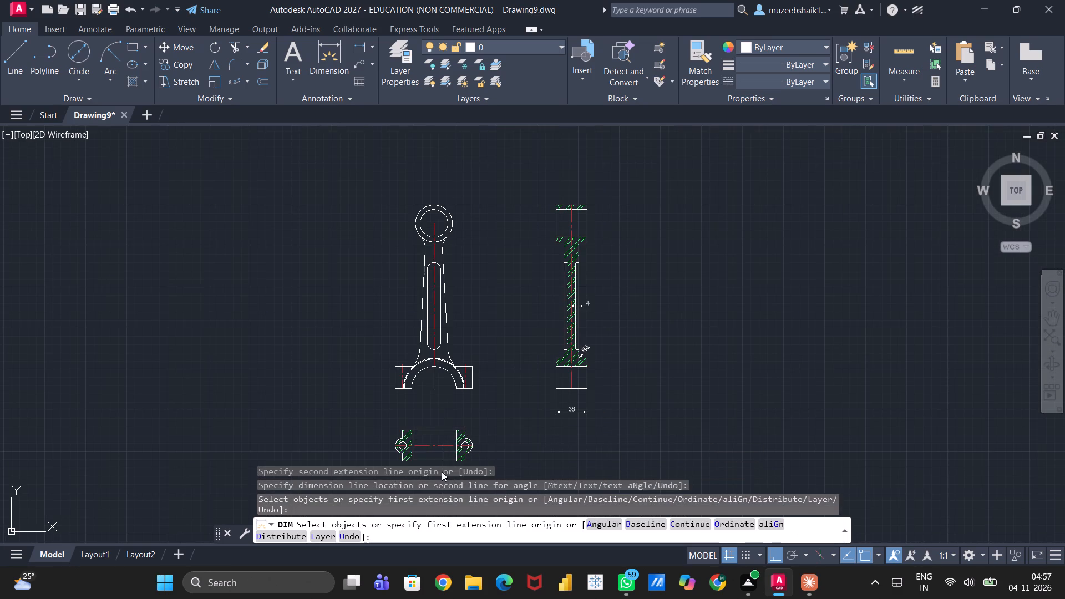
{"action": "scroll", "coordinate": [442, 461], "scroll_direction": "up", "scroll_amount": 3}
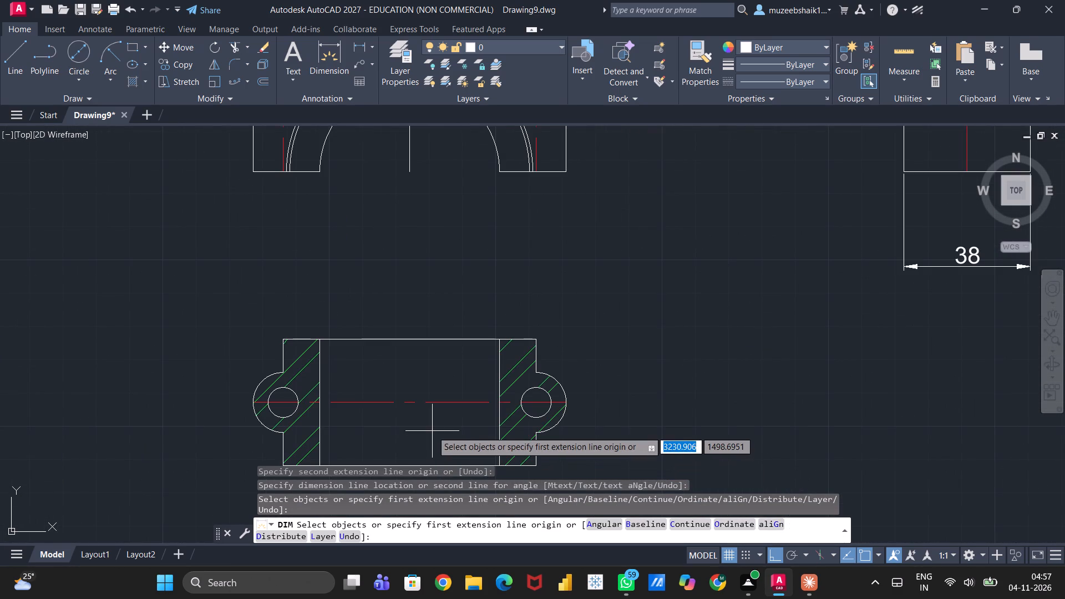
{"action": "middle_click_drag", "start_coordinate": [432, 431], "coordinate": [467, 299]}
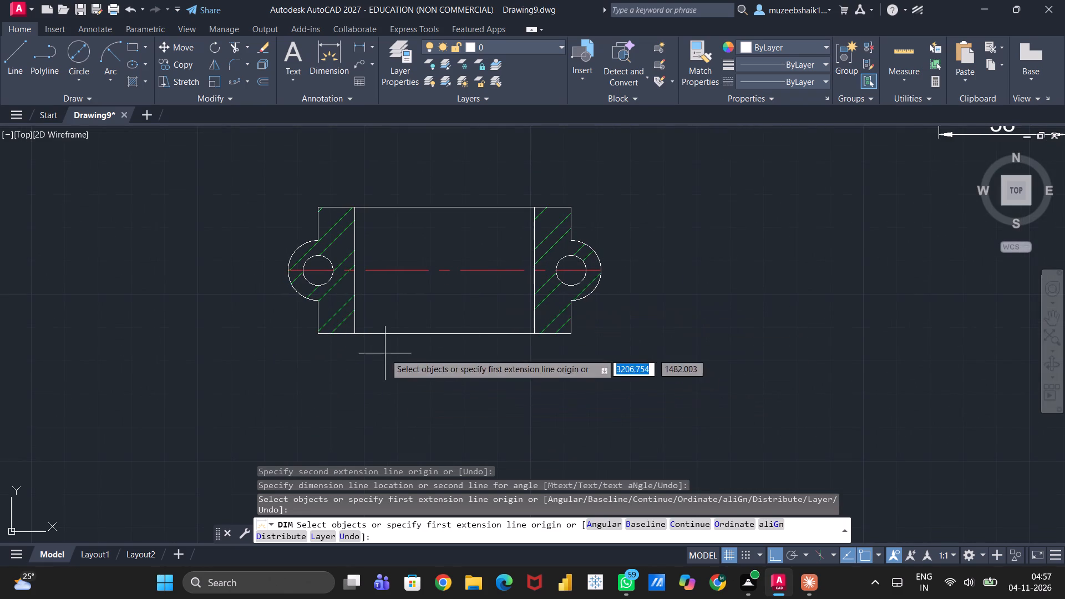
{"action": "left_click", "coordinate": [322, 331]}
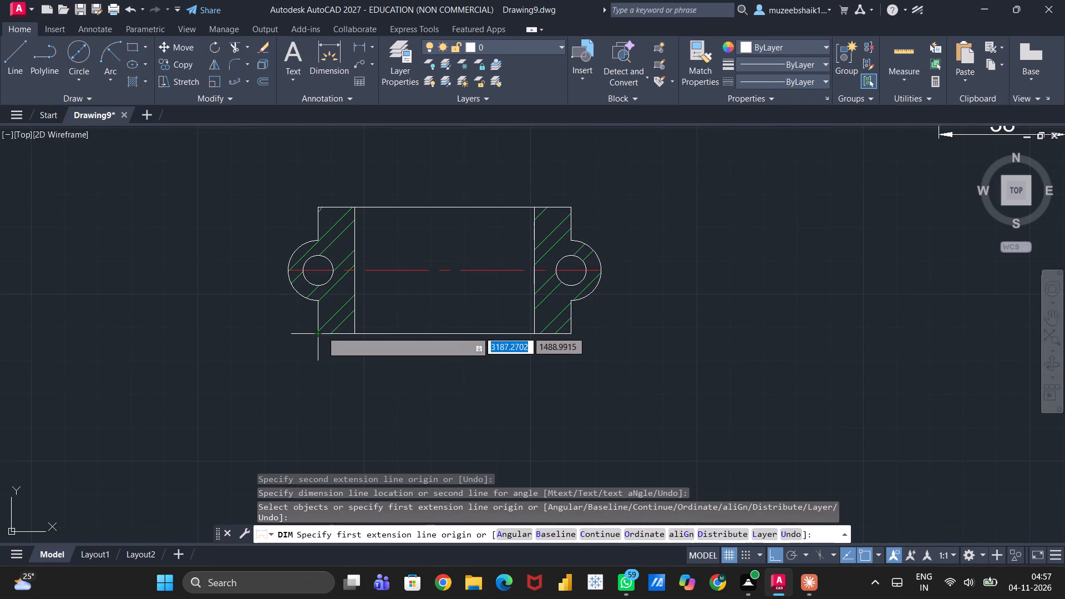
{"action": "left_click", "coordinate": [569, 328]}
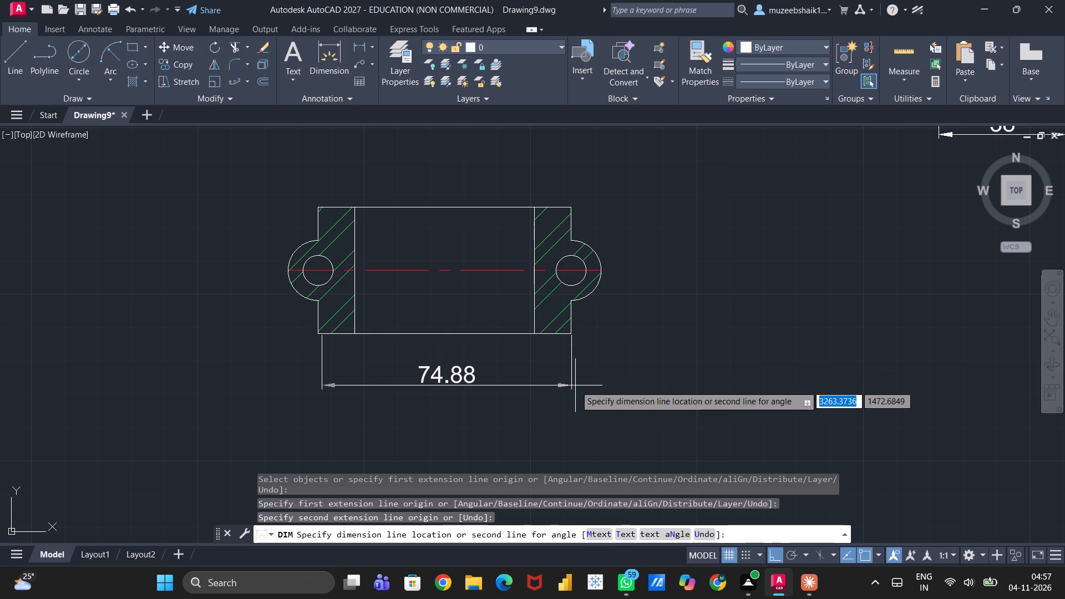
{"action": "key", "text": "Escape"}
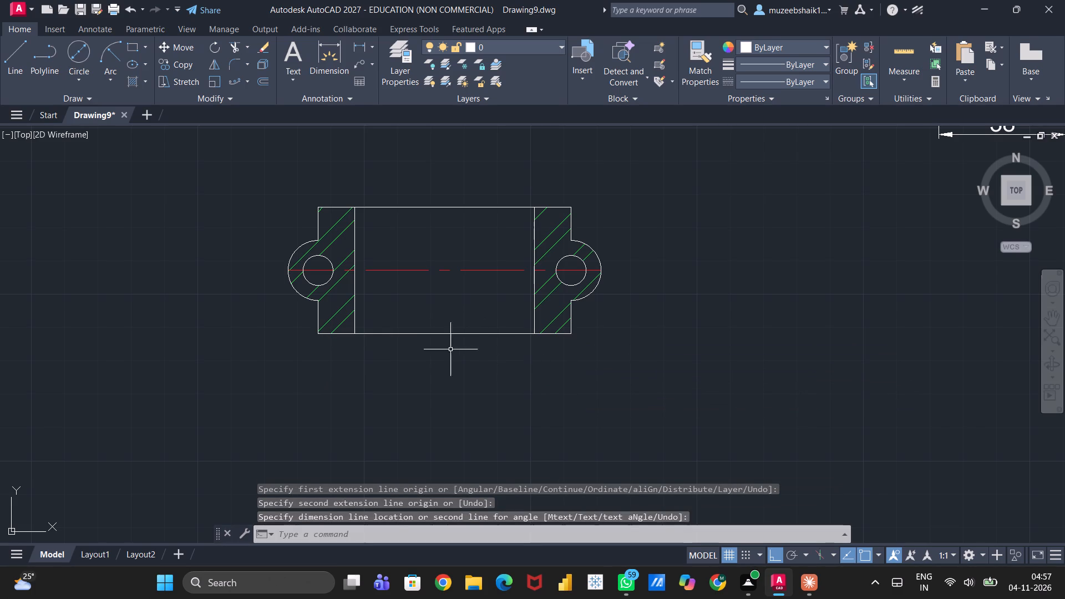
Dimension the width between the bottom outer corners of the lower sectional view, placing the dimension below it.
{"action": "key", "text": "space"}
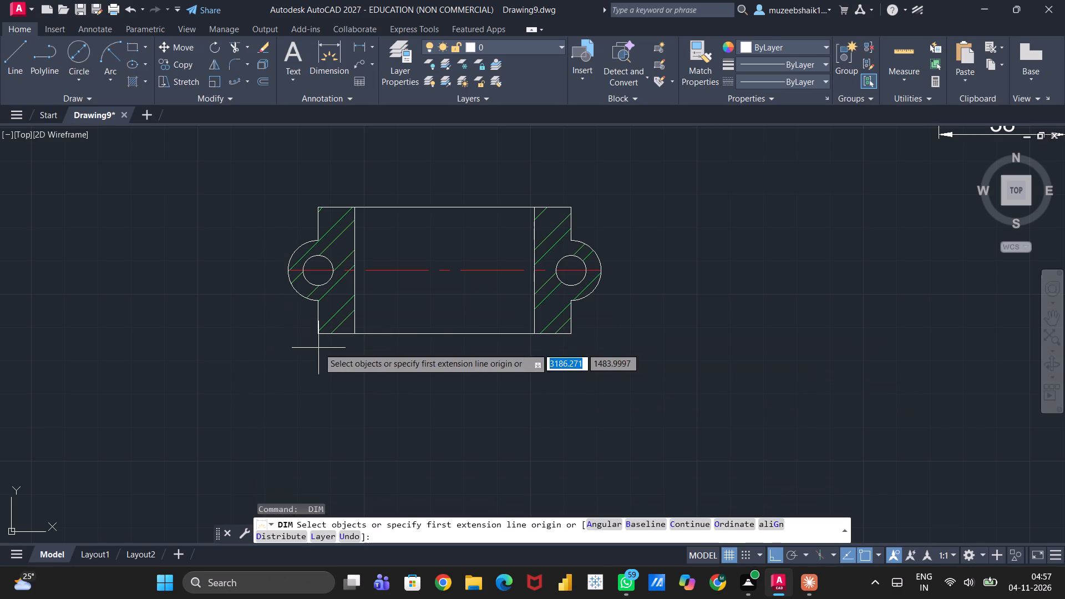
{"action": "left_click", "coordinate": [317, 332]}
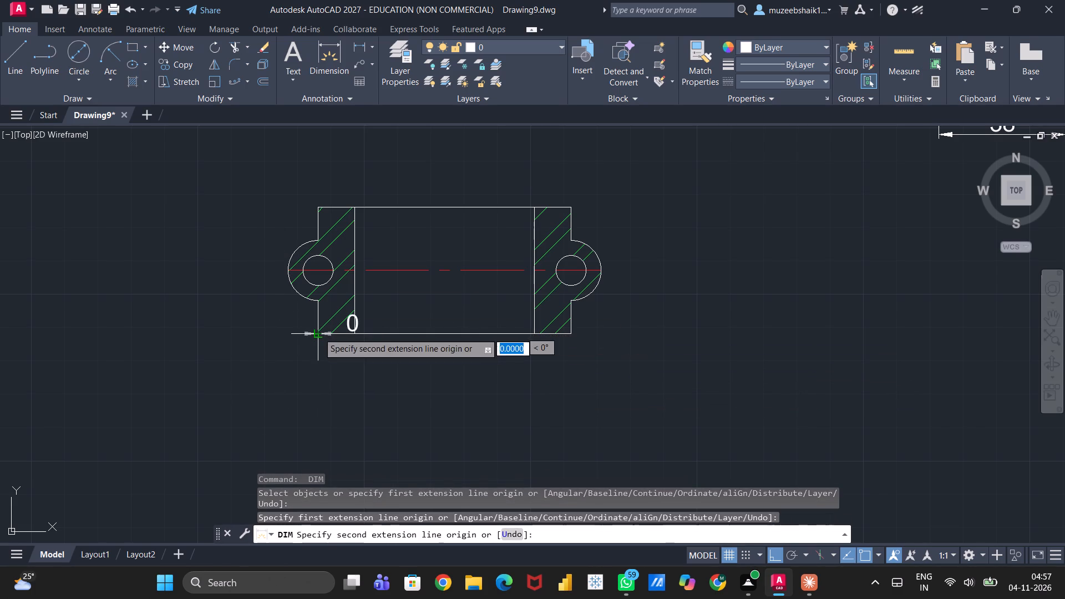
{"action": "left_click", "coordinate": [574, 331]}
{"action": "left_click", "coordinate": [593, 412]}
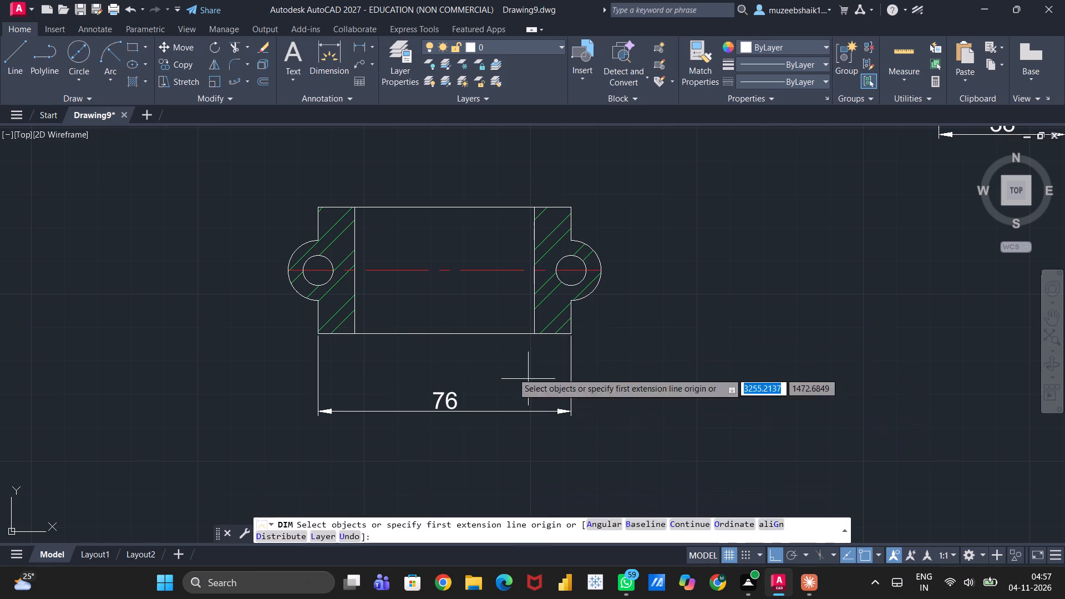
Dimension the full height of the lower sectional view, placing the dimension line to its left, beyond the lug.
{"action": "left_click", "coordinate": [322, 207]}
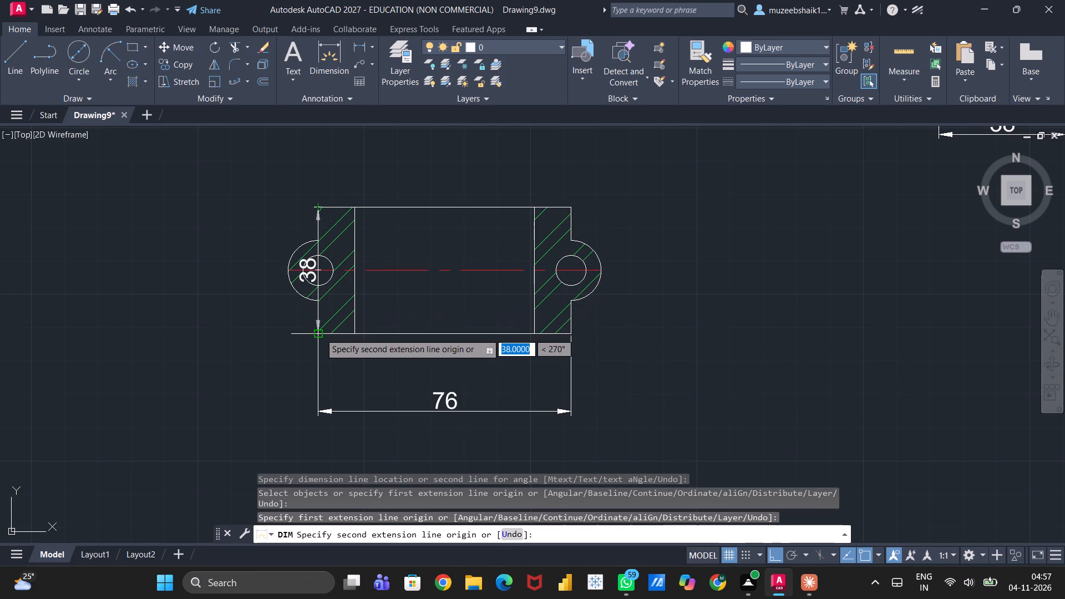
{"action": "left_click", "coordinate": [318, 333]}
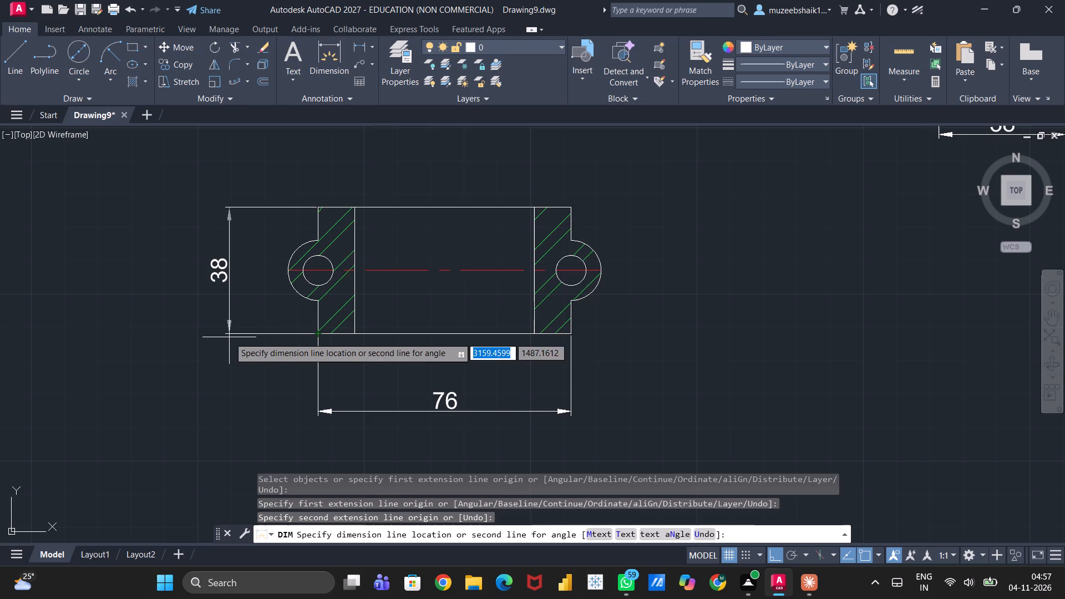
{"action": "left_click", "coordinate": [224, 335]}
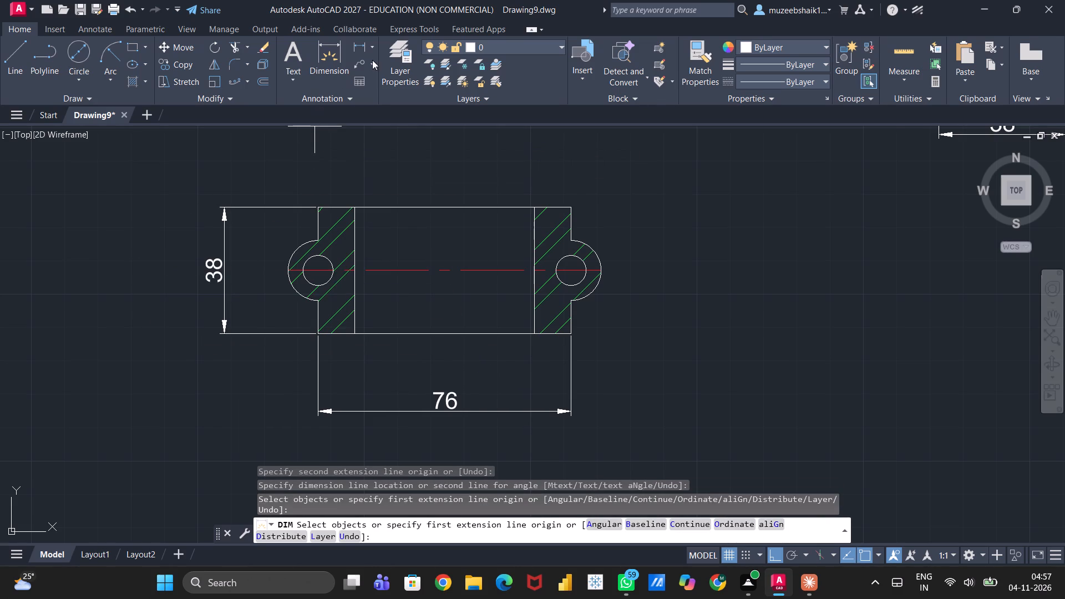
Add a radius dimension to the outer arc of the left lug in the lower sectional view, placed outside the lug.
{"action": "left_click", "coordinate": [375, 41]}
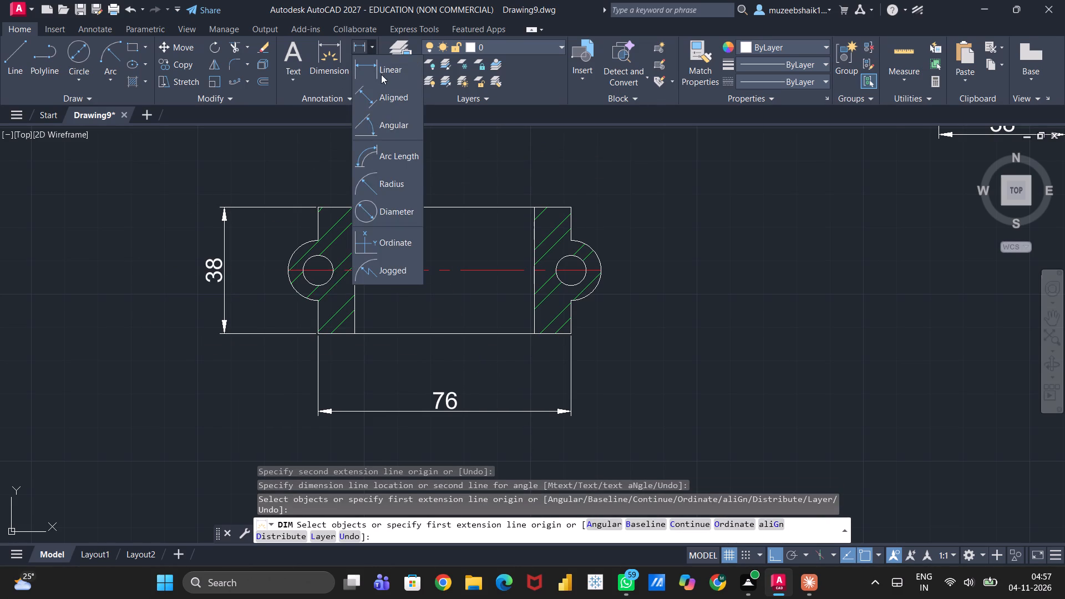
{"action": "left_click", "coordinate": [387, 177]}
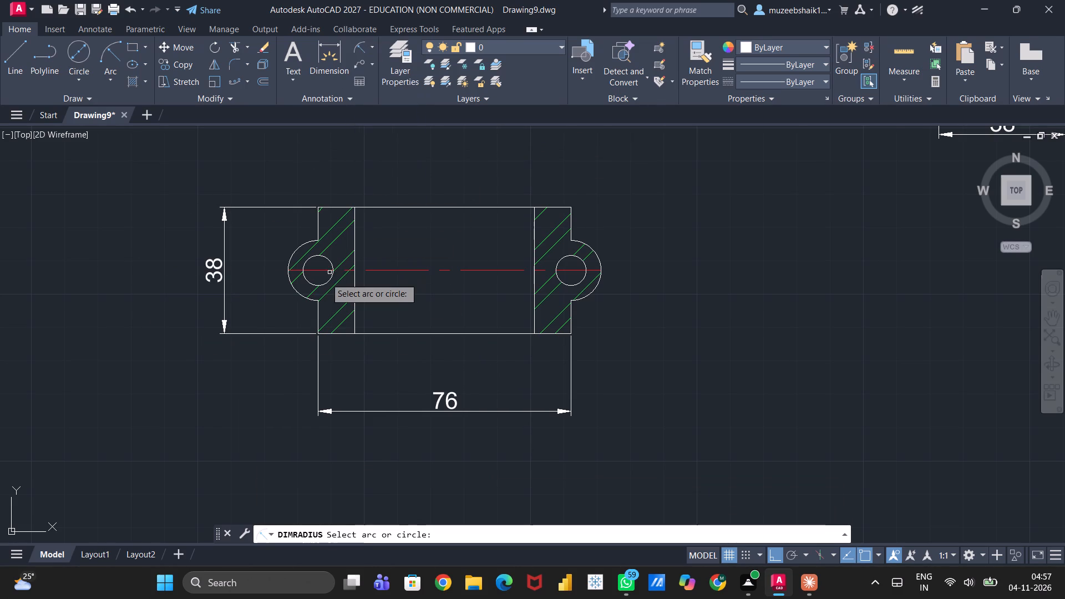
{"action": "left_click", "coordinate": [288, 277]}
{"action": "left_click", "coordinate": [271, 293]}
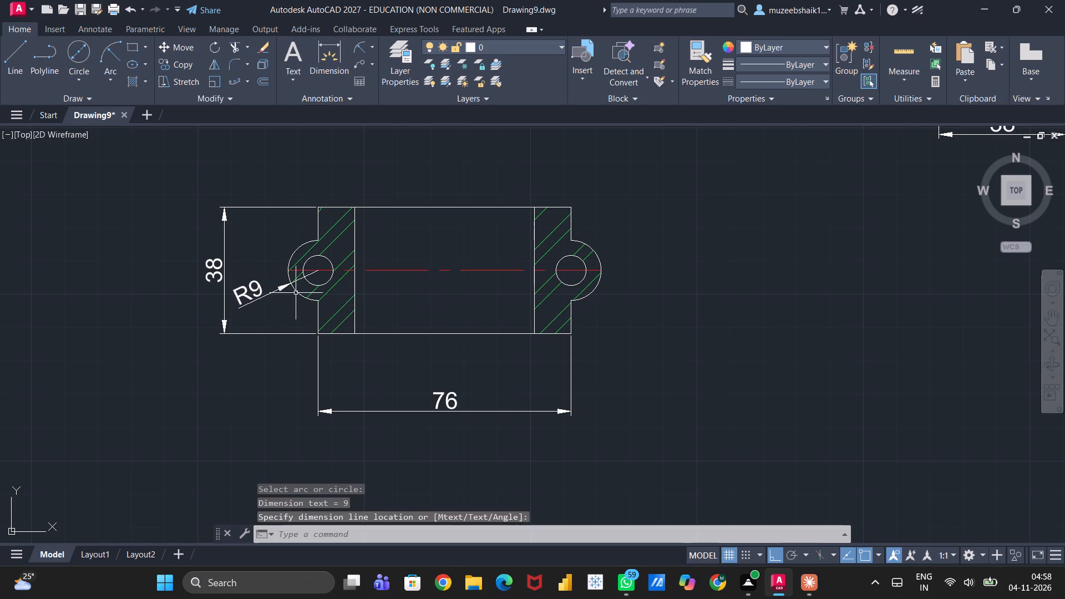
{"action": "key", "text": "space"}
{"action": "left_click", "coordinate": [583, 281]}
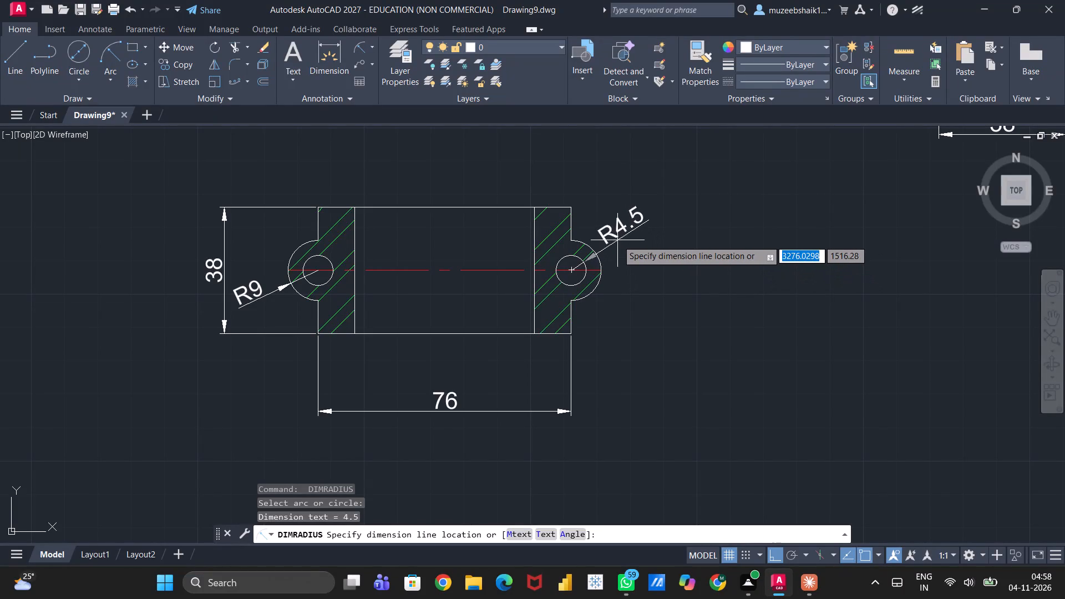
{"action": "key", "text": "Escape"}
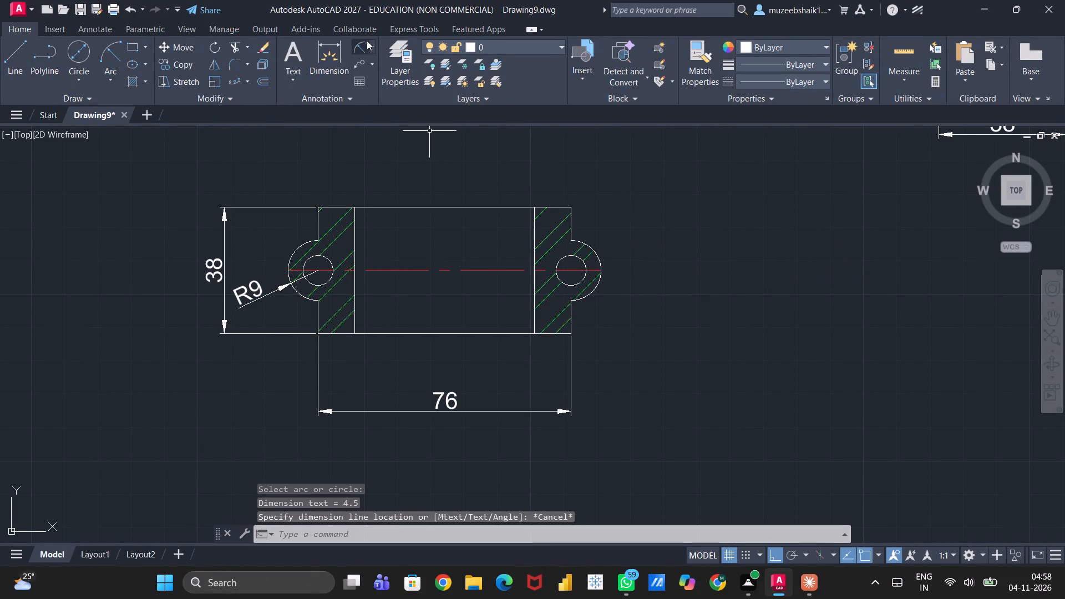
Add a diameter dimension to the right lug's hole in the lower sectional view, placing the text above and outside the lug.
{"action": "left_click", "coordinate": [370, 43]}
{"action": "left_click", "coordinate": [391, 215]}
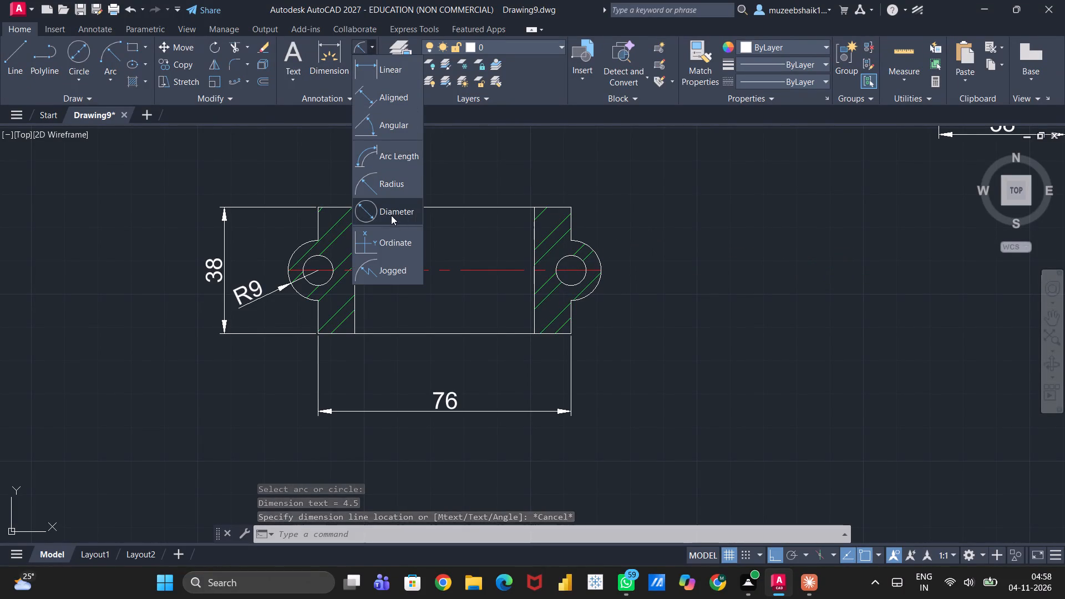
{"action": "left_click", "coordinate": [587, 264]}
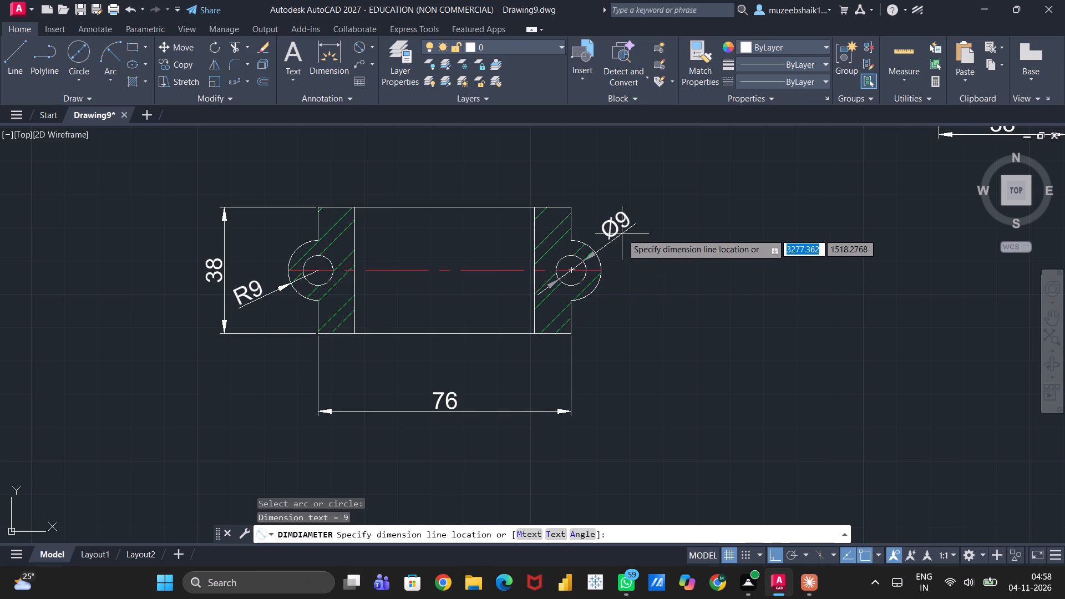
{"action": "left_click", "coordinate": [632, 223]}
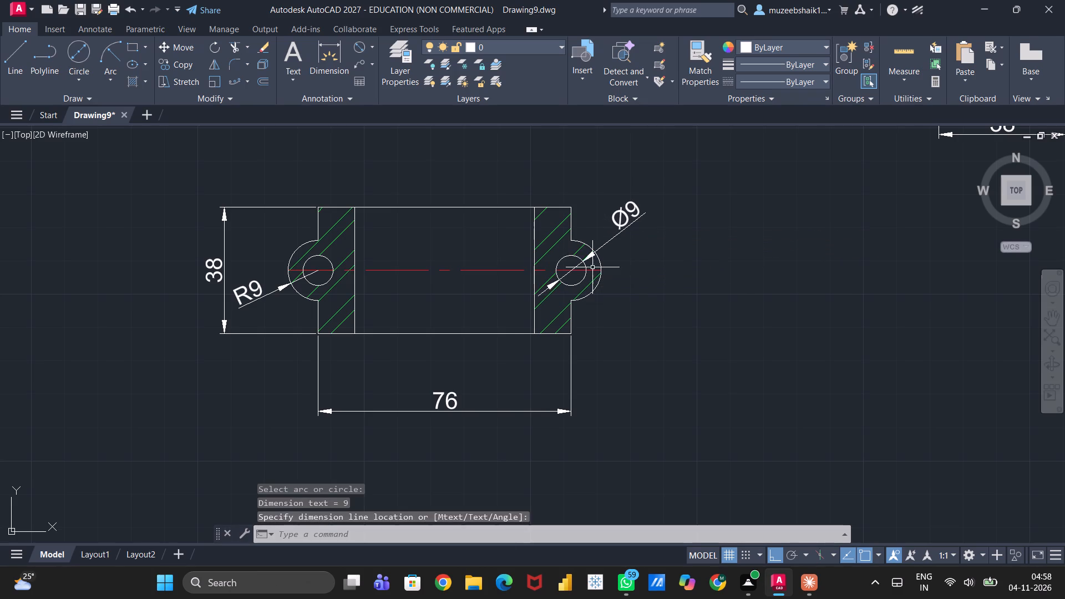
Add a radius dimension to the inner bore arc of the front view's big end, placing the text inside the arc.
{"action": "scroll", "coordinate": [423, 280], "scroll_direction": "down", "scroll_amount": 3}
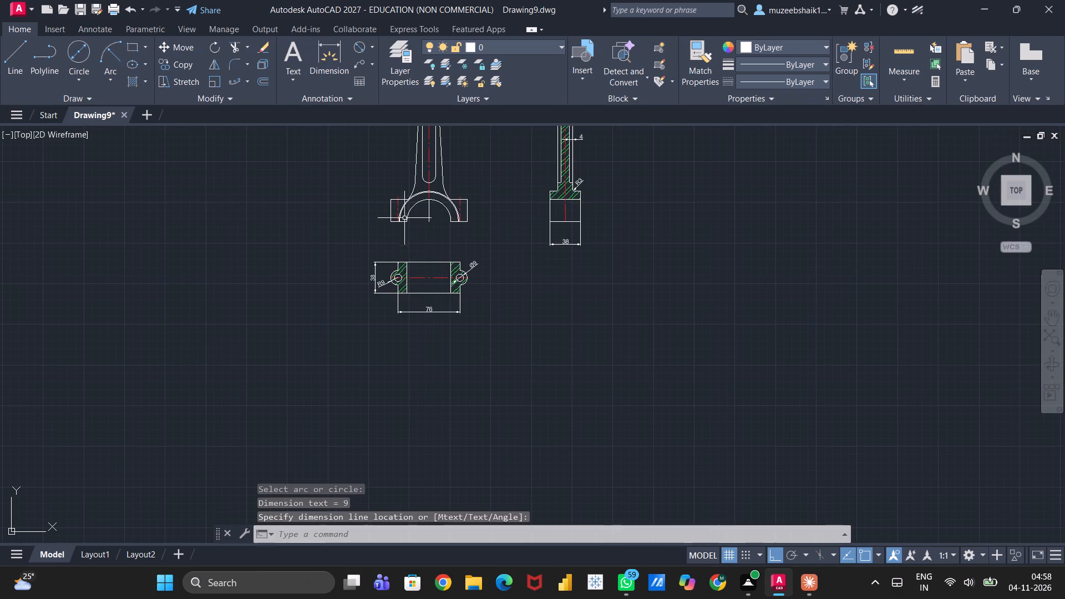
{"action": "scroll", "coordinate": [454, 184], "scroll_direction": "down", "scroll_amount": 1}
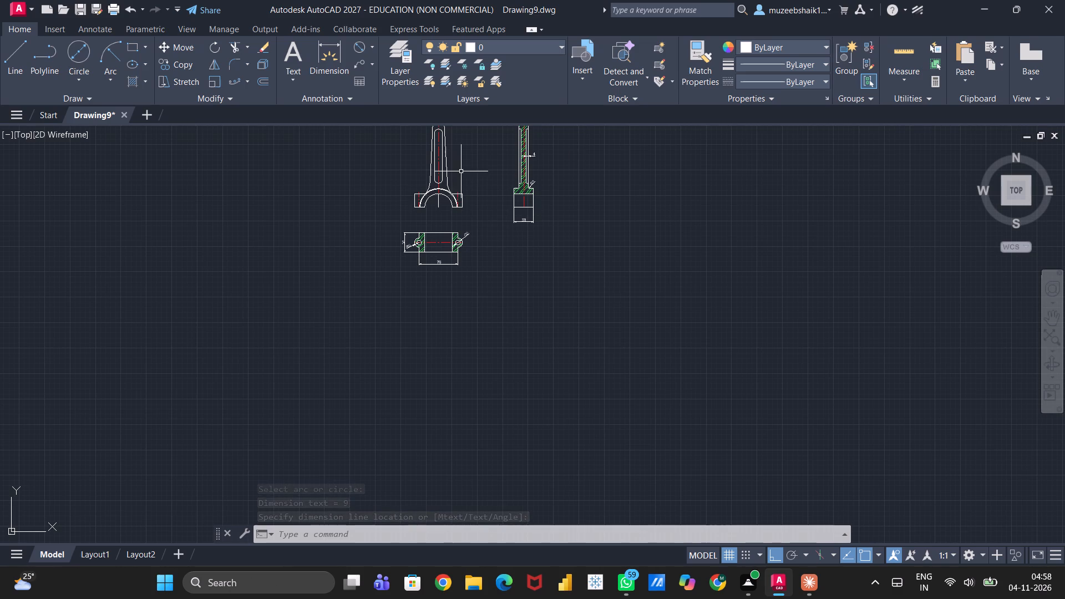
{"action": "middle_click_drag", "start_coordinate": [461, 171], "coordinate": [498, 315]}
{"action": "scroll", "coordinate": [504, 299], "scroll_direction": "up", "scroll_amount": 2}
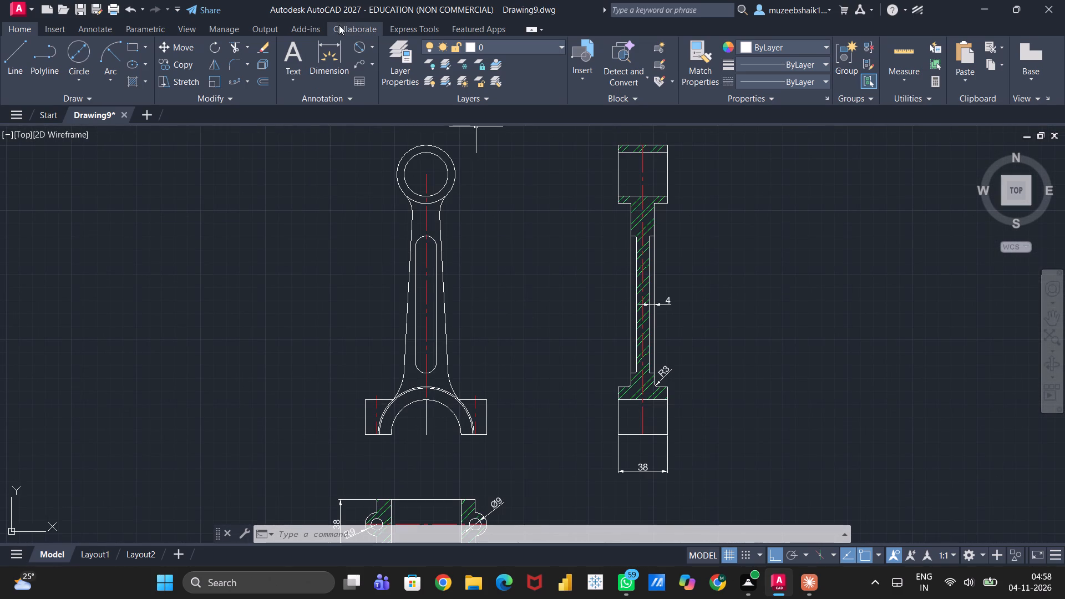
{"action": "left_click", "coordinate": [372, 47]}
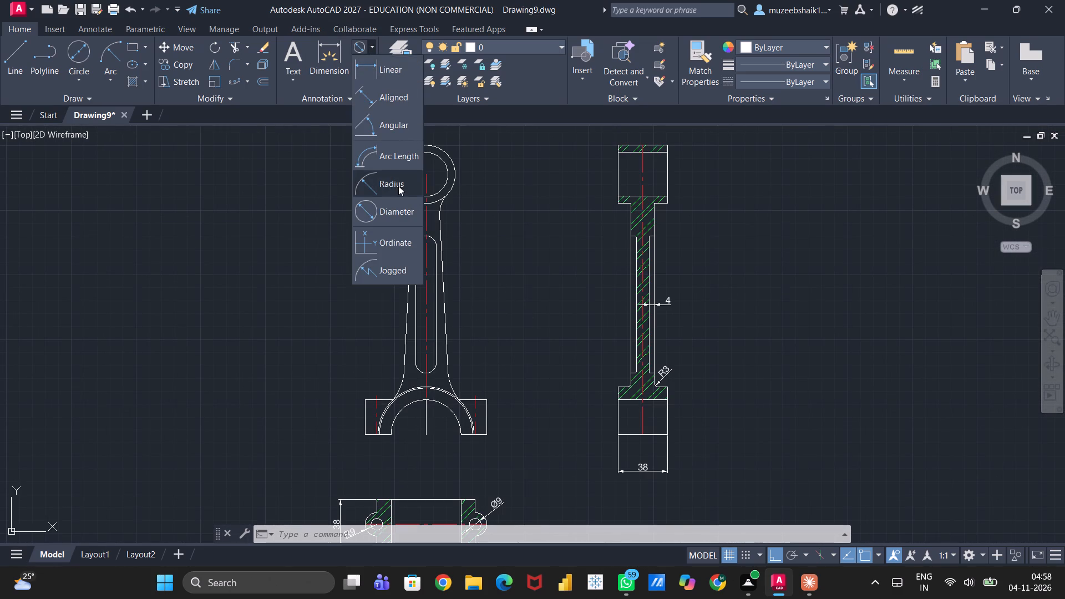
{"action": "left_click", "coordinate": [397, 189]}
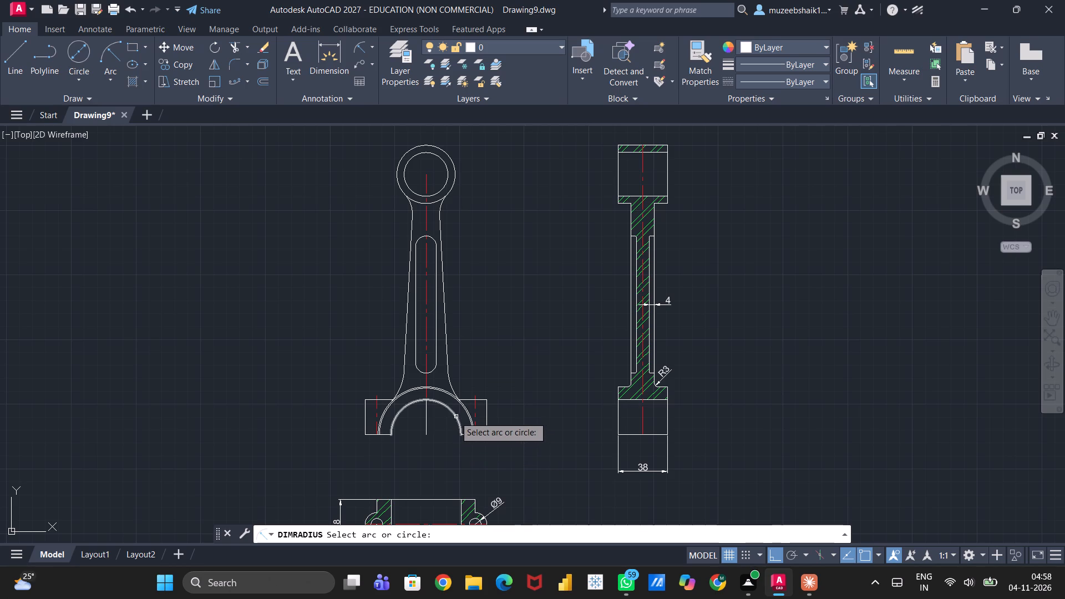
{"action": "left_click", "coordinate": [455, 417]}
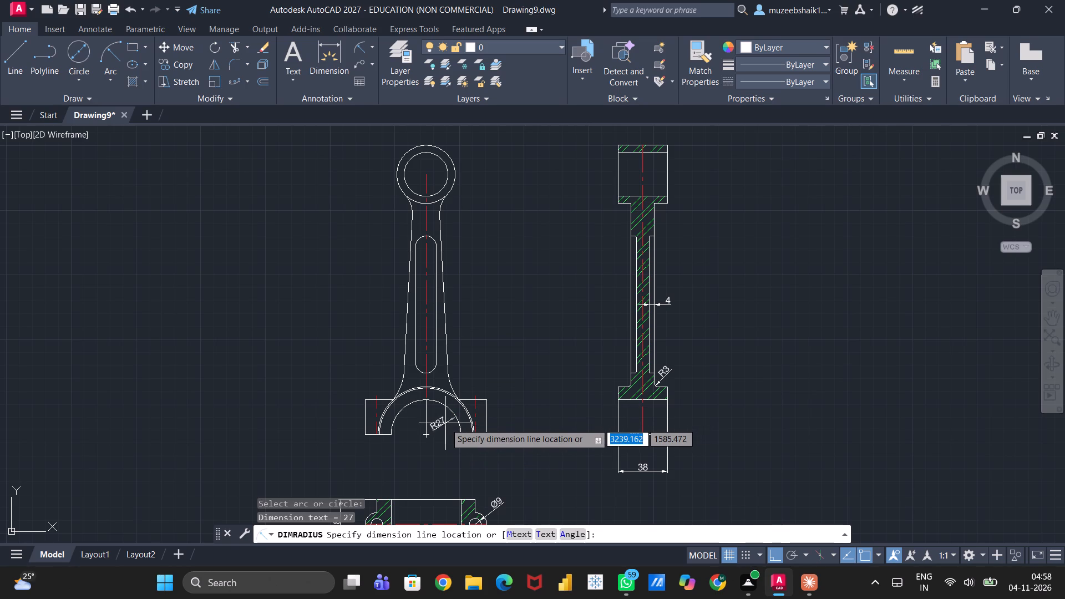
{"action": "left_click", "coordinate": [446, 428]}
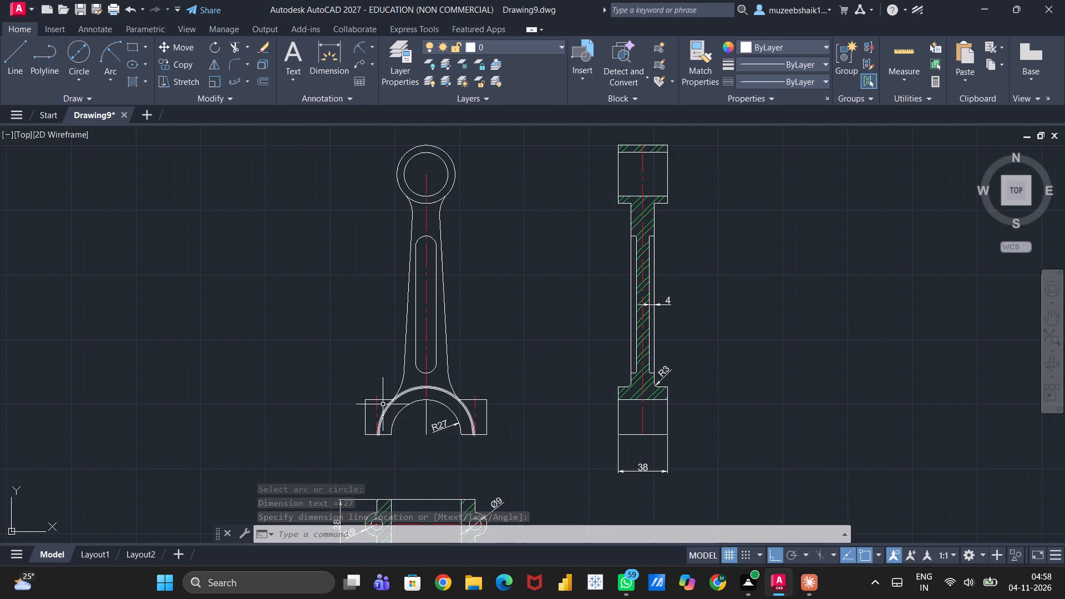
Add a radius dimension to the inner of the big end's two closely spaced outer arcs, placing the text inside.
{"action": "key", "text": "space"}
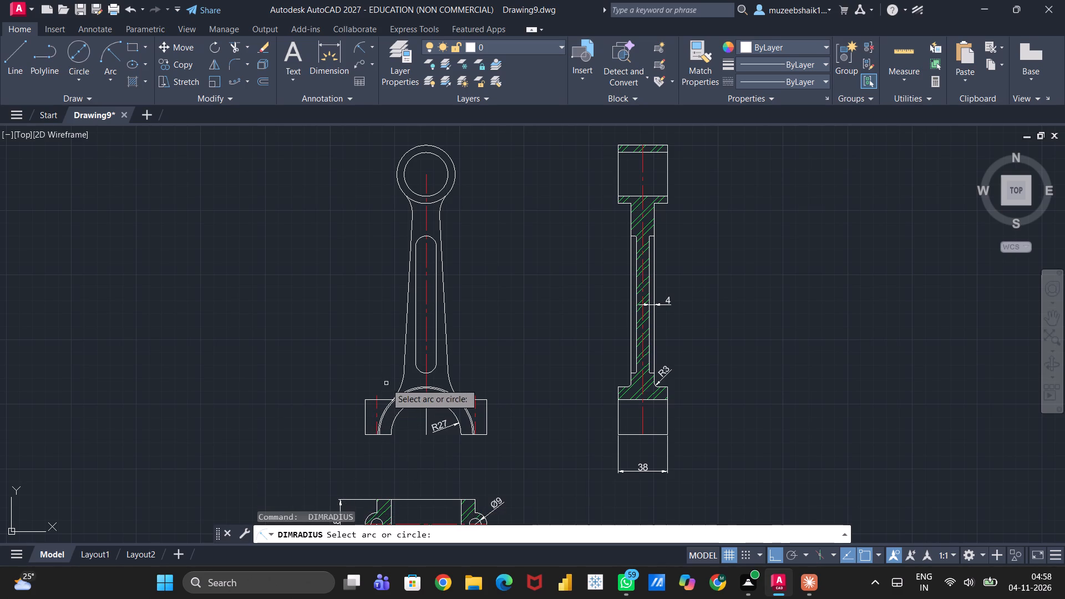
{"action": "scroll", "coordinate": [400, 403], "scroll_direction": "up", "scroll_amount": 4}
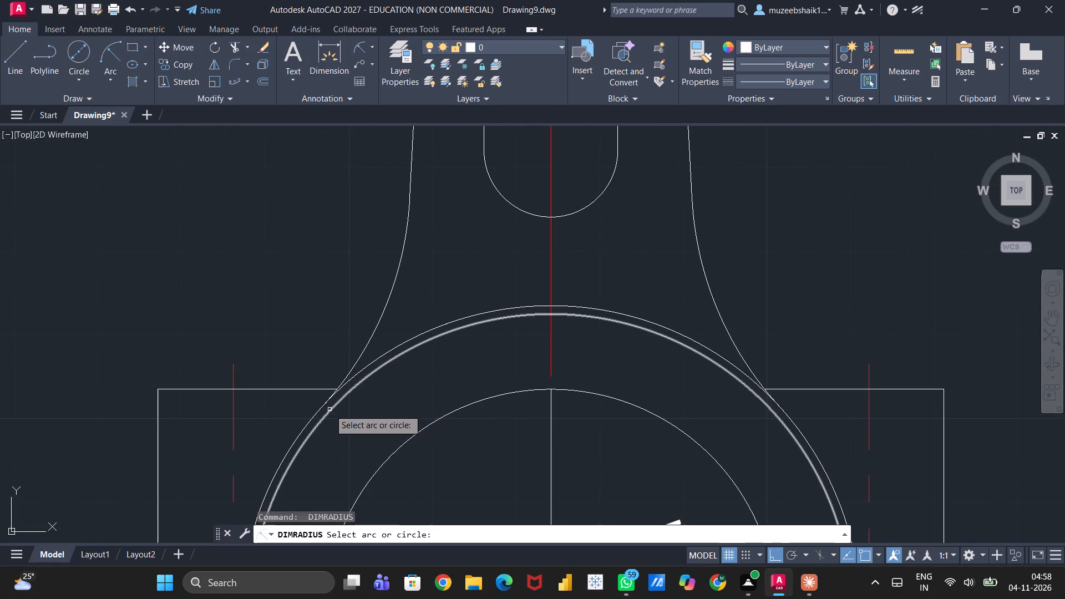
{"action": "left_click", "coordinate": [329, 409]}
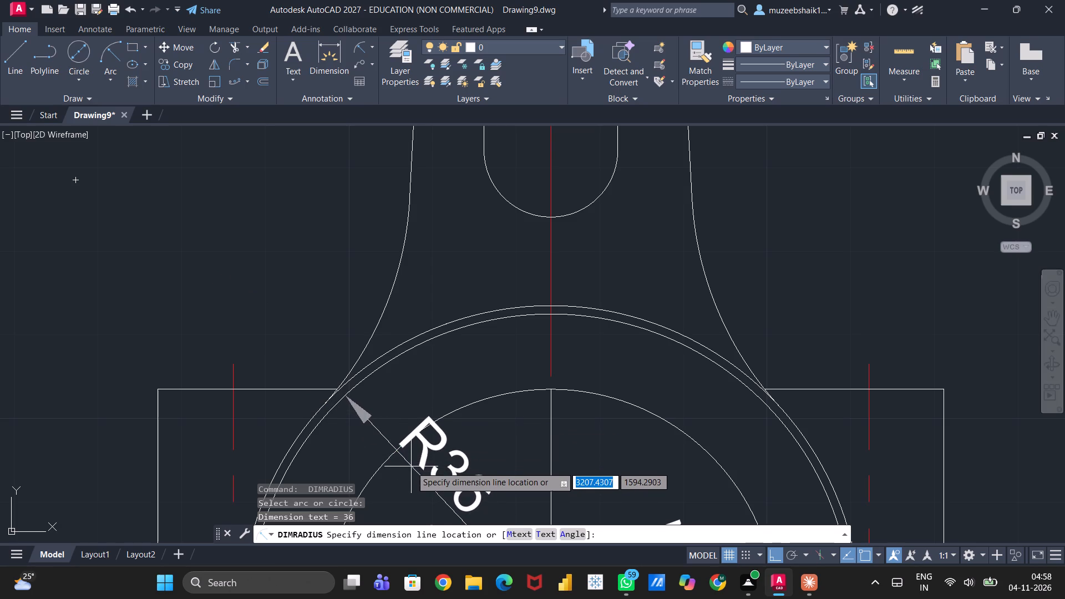
{"action": "left_click", "coordinate": [409, 495]}
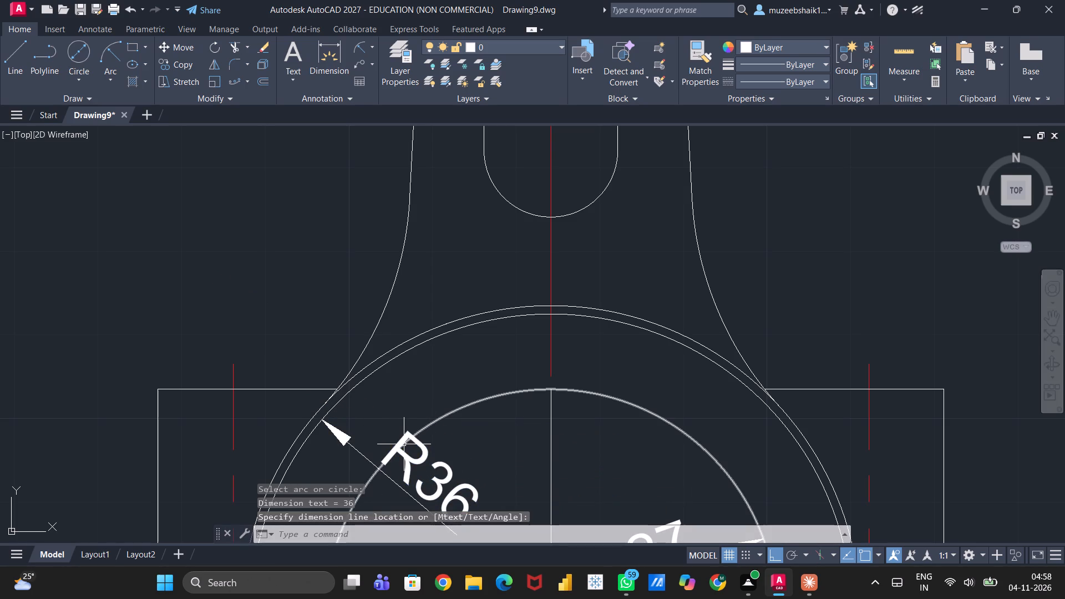
Add a radius dimension to the rounded bottom end of the front view's shank slot, placing the text right of the shank.
{"action": "scroll", "coordinate": [483, 365], "scroll_direction": "down", "scroll_amount": 3}
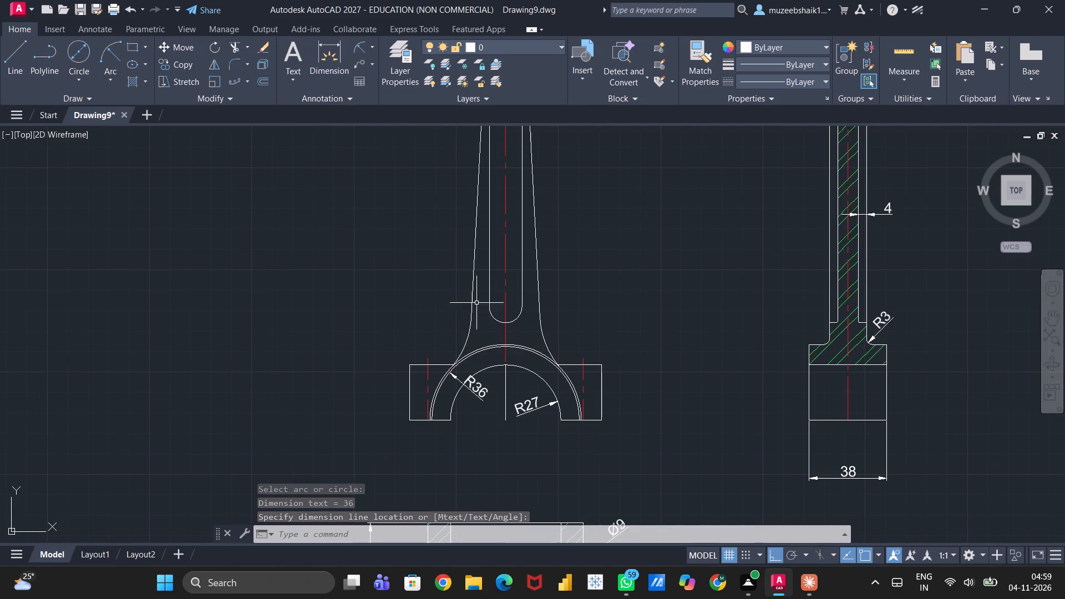
{"action": "key", "text": "space"}
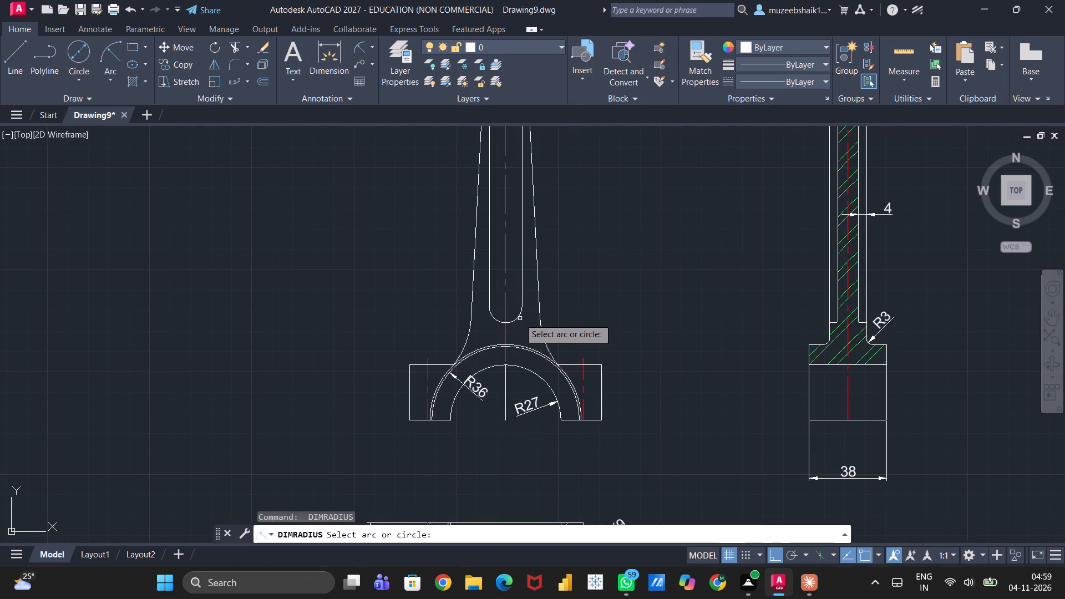
{"action": "left_click", "coordinate": [516, 317]}
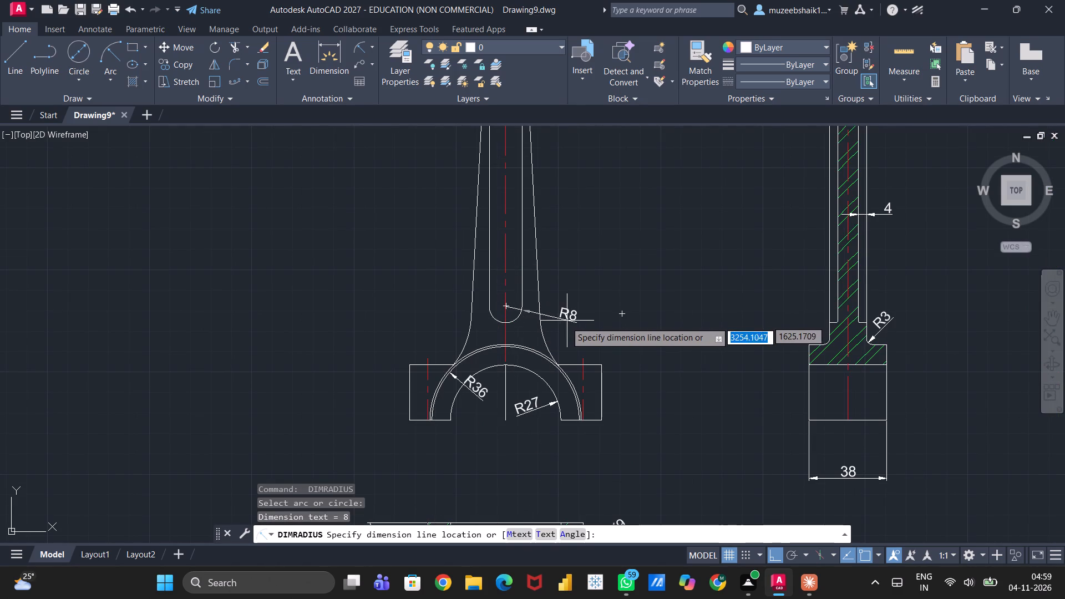
{"action": "left_click", "coordinate": [560, 322]}
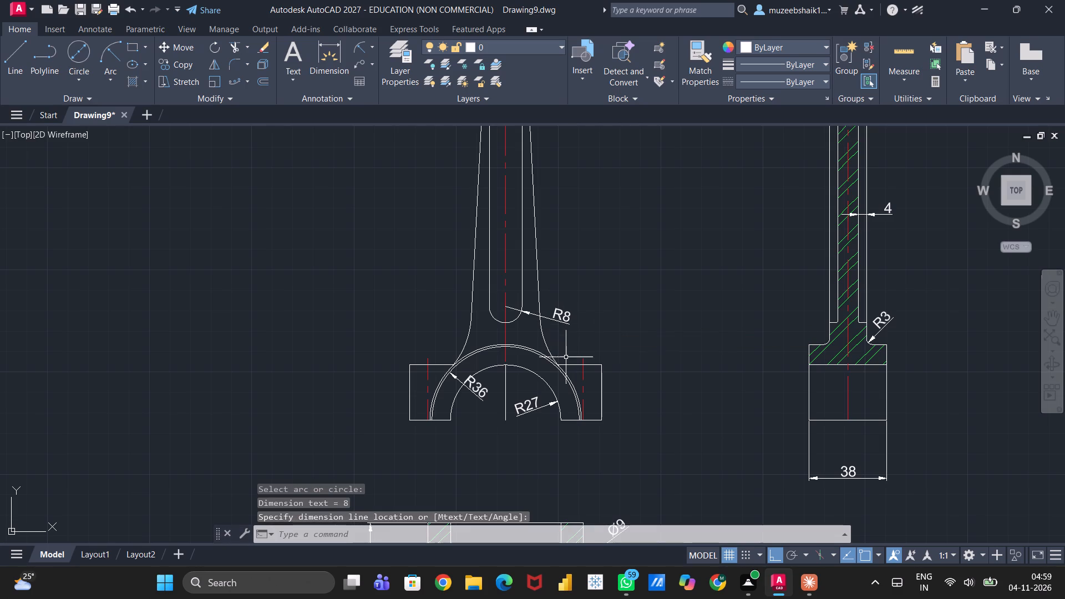
Add a radius dimension to the right fillet joining the front view's shank to the big end, placing the text outside.
{"action": "key", "text": "space"}
{"action": "left_click", "coordinate": [554, 359]}
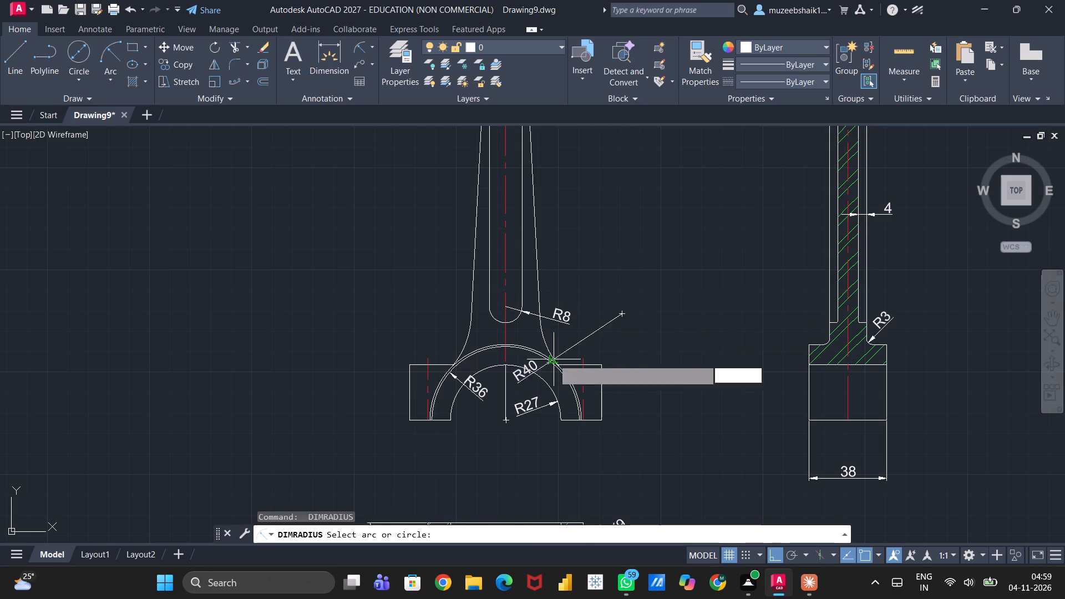
{"action": "left_click", "coordinate": [562, 355]}
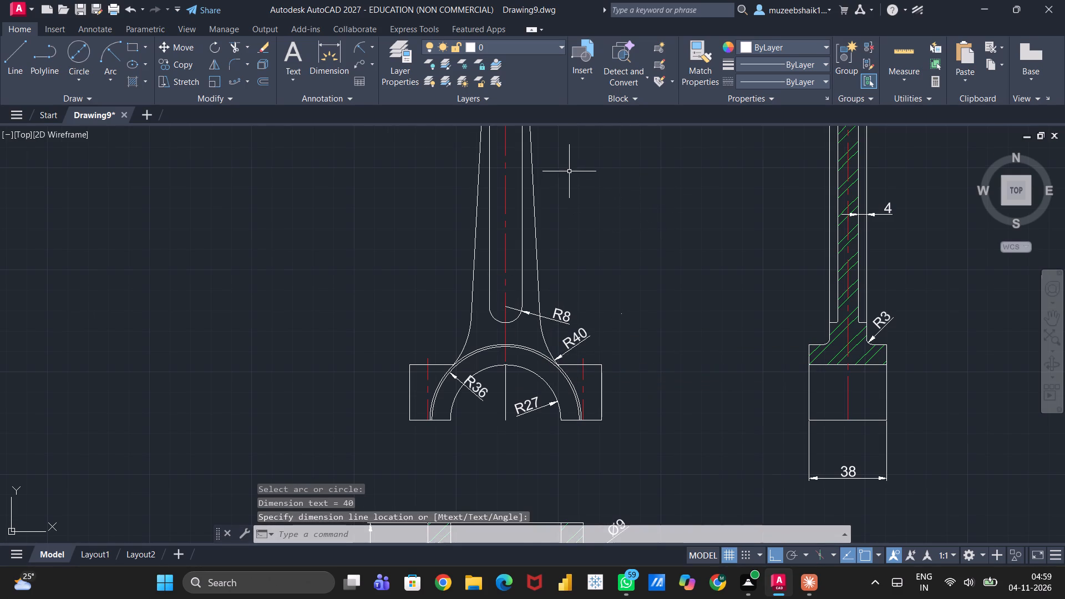
Add an angular dimension between the two tapered shank edges of the front view, placing it across the middle of the slot.
{"action": "scroll", "coordinate": [569, 171], "scroll_direction": "up", "scroll_amount": 2}
{"action": "scroll", "coordinate": [570, 176], "scroll_direction": "down", "scroll_amount": 3}
{"action": "middle_click_drag", "start_coordinate": [554, 173], "coordinate": [554, 177]}
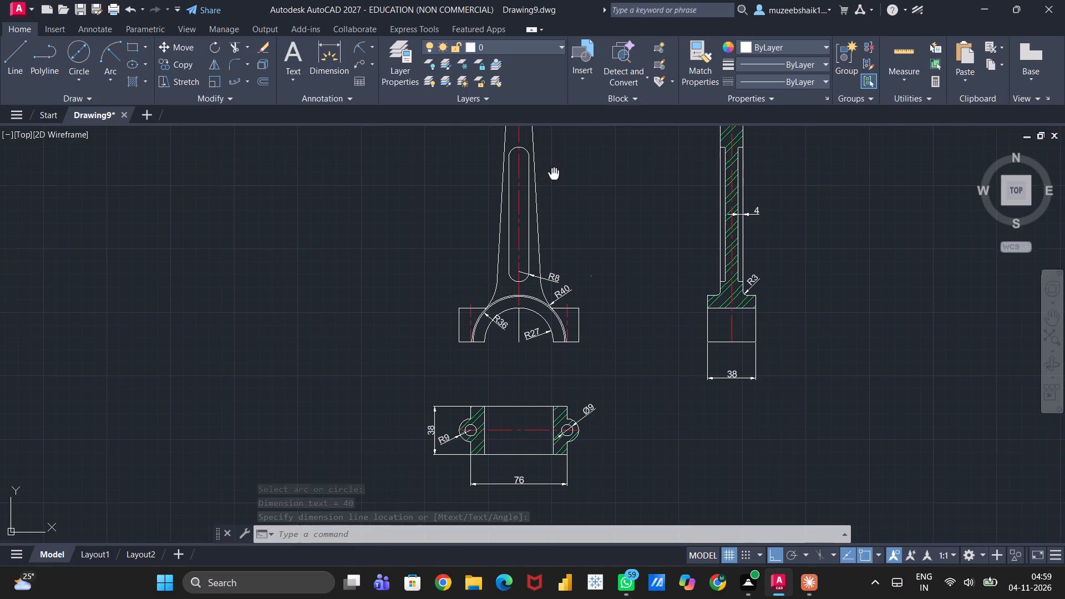
{"action": "middle_click_drag", "start_coordinate": [554, 177], "coordinate": [565, 266]}
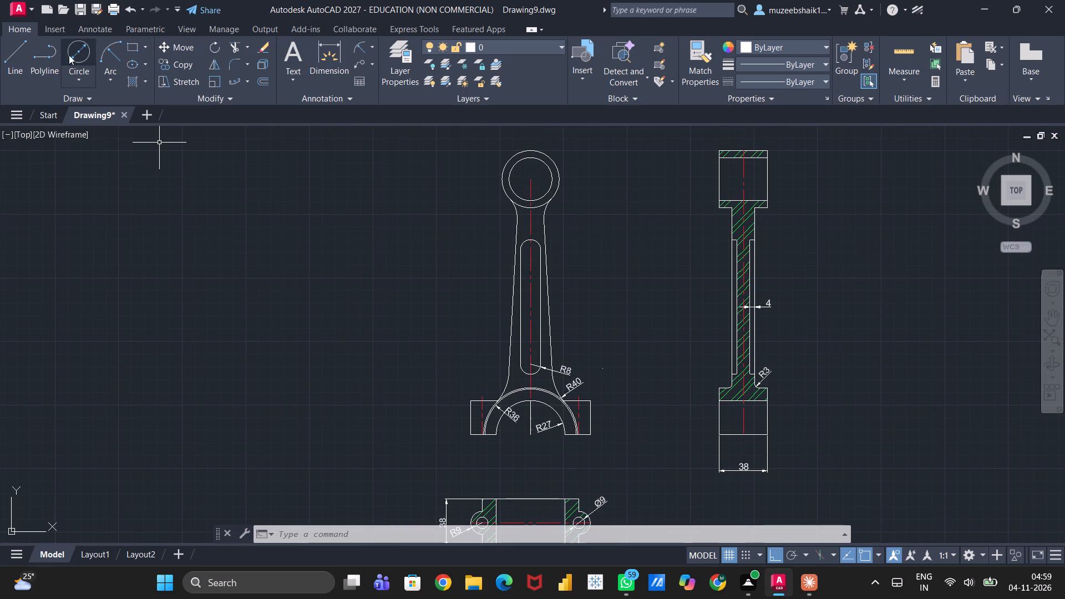
{"action": "left_click", "coordinate": [373, 48]}
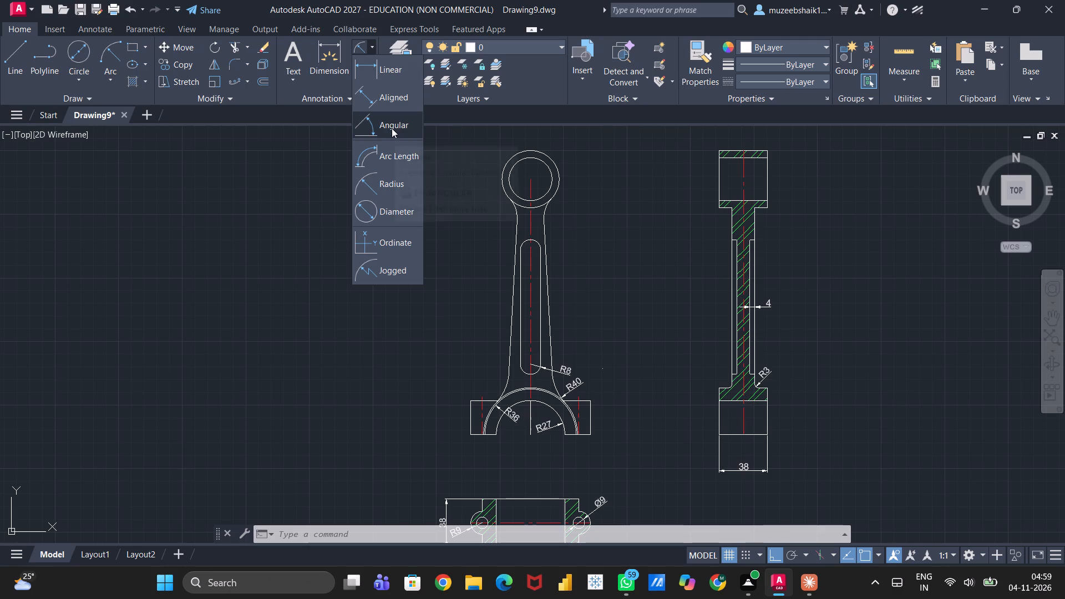
{"action": "left_click", "coordinate": [389, 118]}
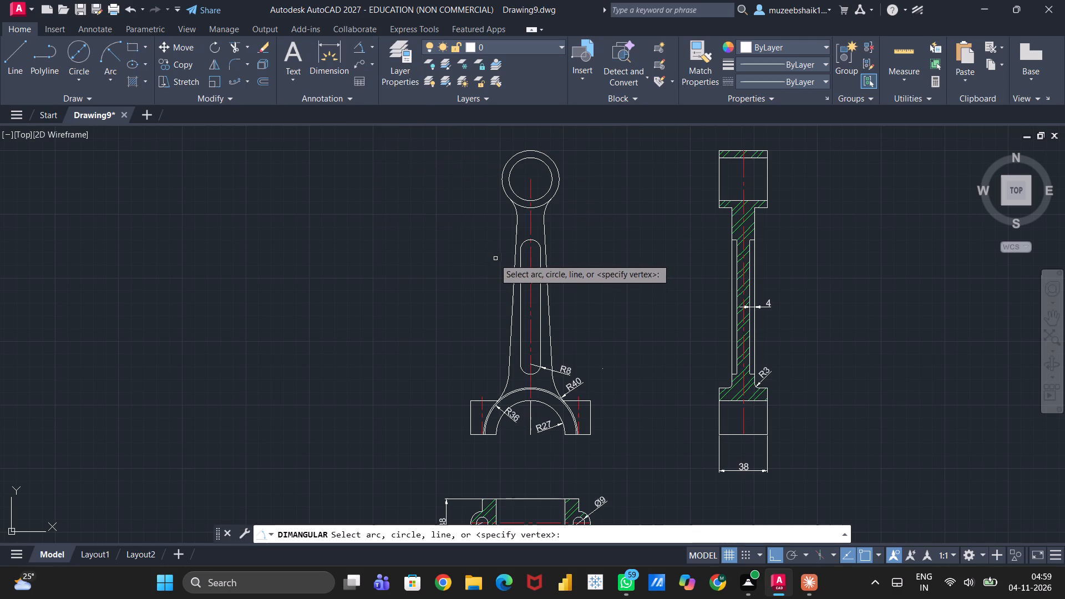
{"action": "left_click", "coordinate": [514, 295]}
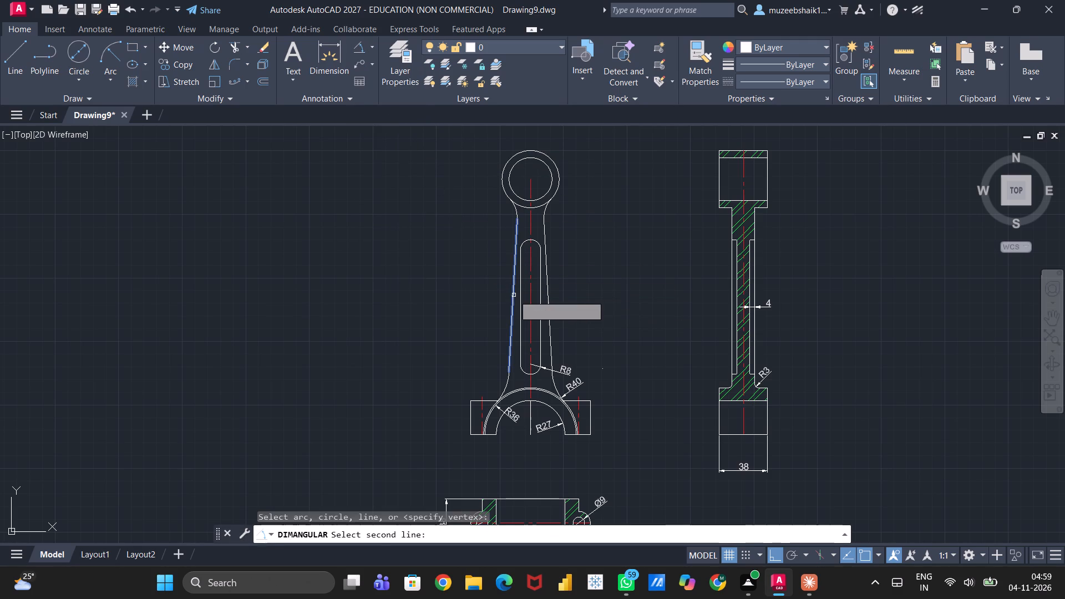
{"action": "left_click", "coordinate": [547, 294]}
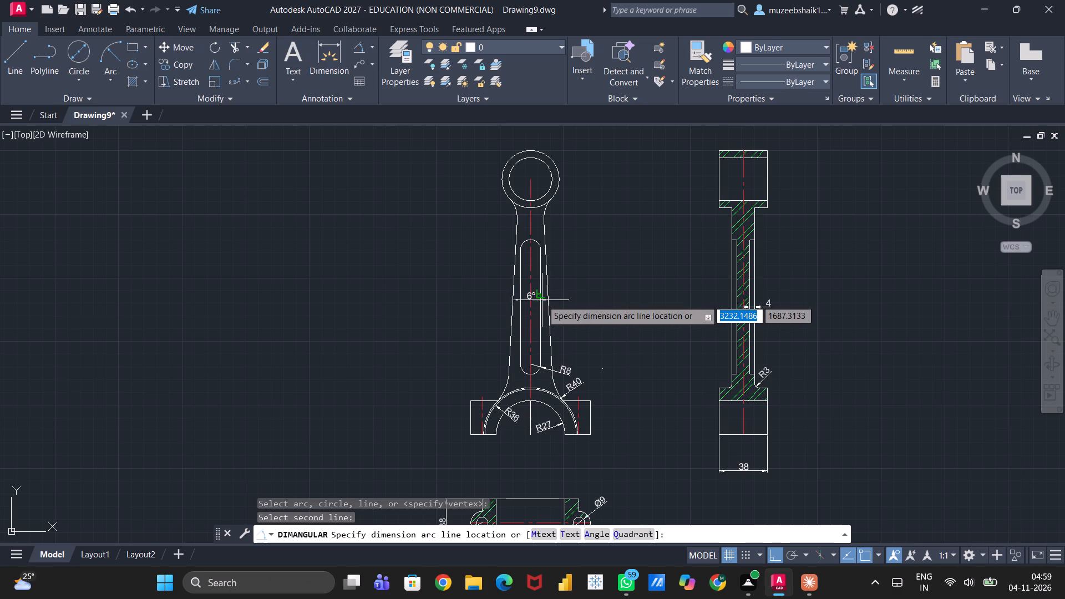
{"action": "scroll", "coordinate": [544, 302], "scroll_direction": "up", "scroll_amount": 2}
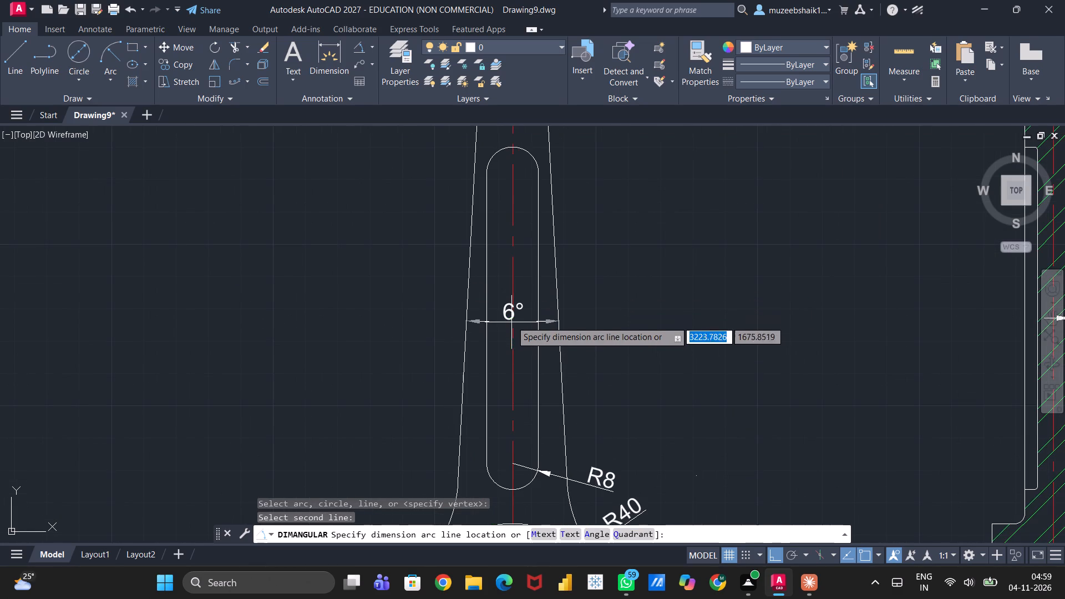
{"action": "left_click", "coordinate": [510, 301]}
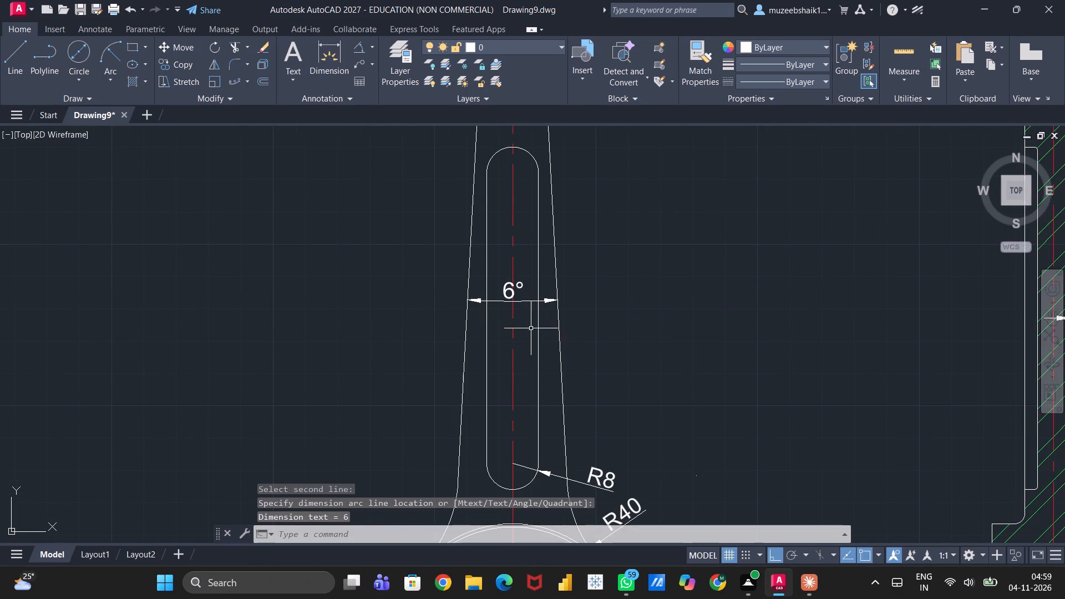
Add a radius dimension to the left fillet joining the front view's shank to the small end, placing the text outside.
{"action": "scroll", "coordinate": [528, 327], "scroll_direction": "down", "scroll_amount": 1}
{"action": "scroll", "coordinate": [486, 258], "scroll_direction": "down", "scroll_amount": 2}
{"action": "scroll", "coordinate": [506, 216], "scroll_direction": "up", "scroll_amount": 2}
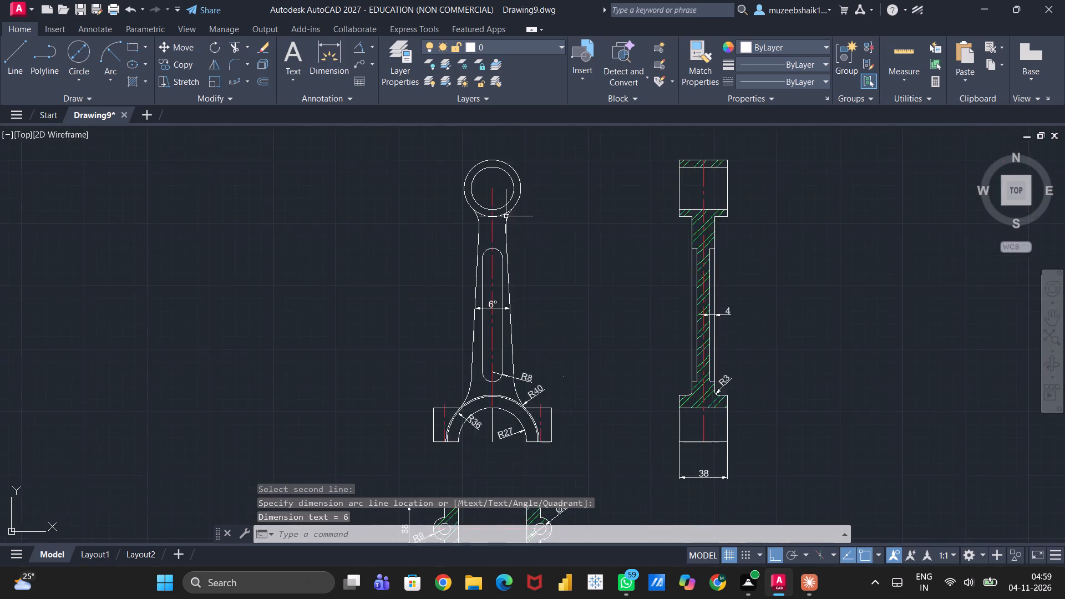
{"action": "scroll", "coordinate": [506, 216], "scroll_direction": "up", "scroll_amount": 1}
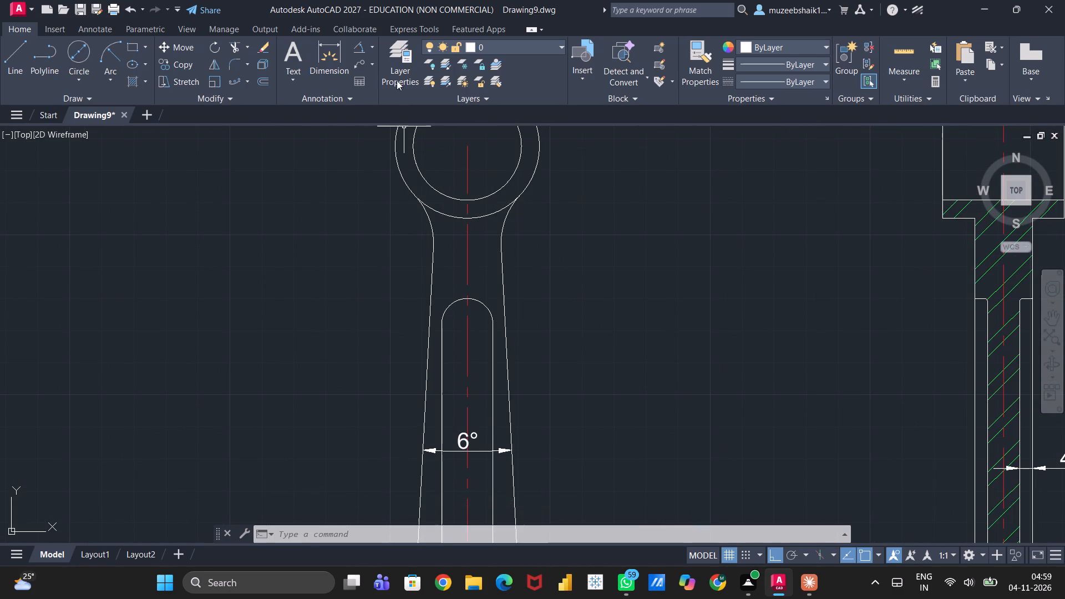
{"action": "left_click", "coordinate": [372, 43]}
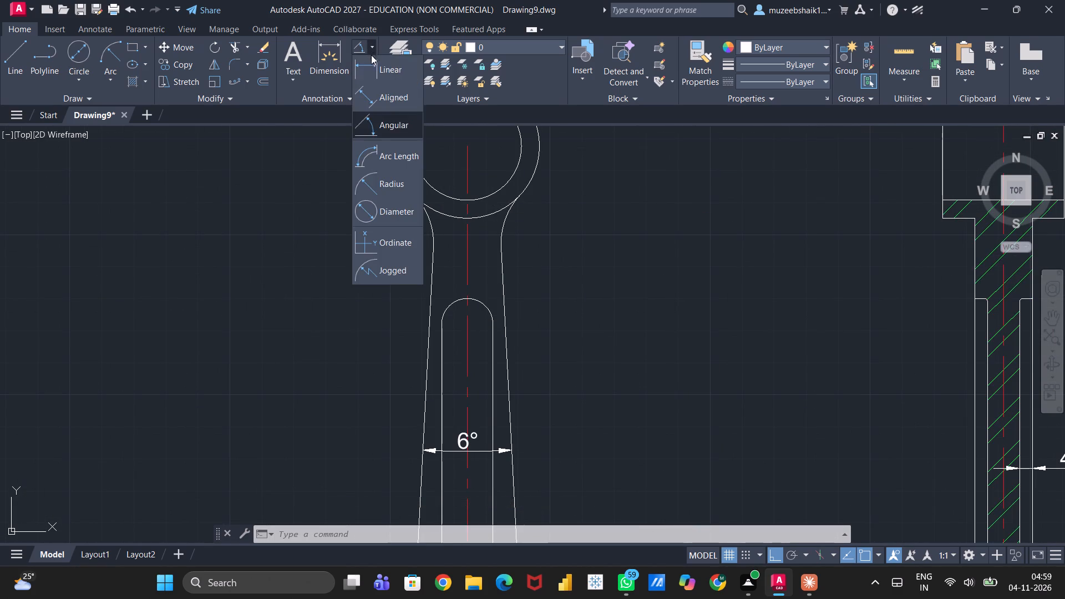
{"action": "left_click", "coordinate": [393, 184]}
{"action": "left_click", "coordinate": [431, 221]}
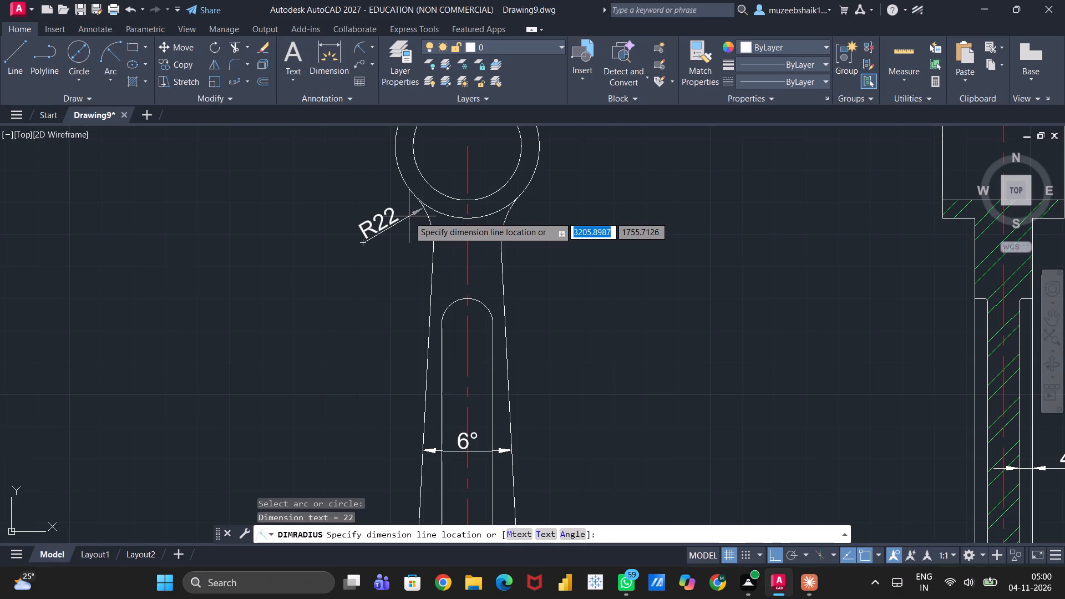
{"action": "left_click", "coordinate": [409, 216]}
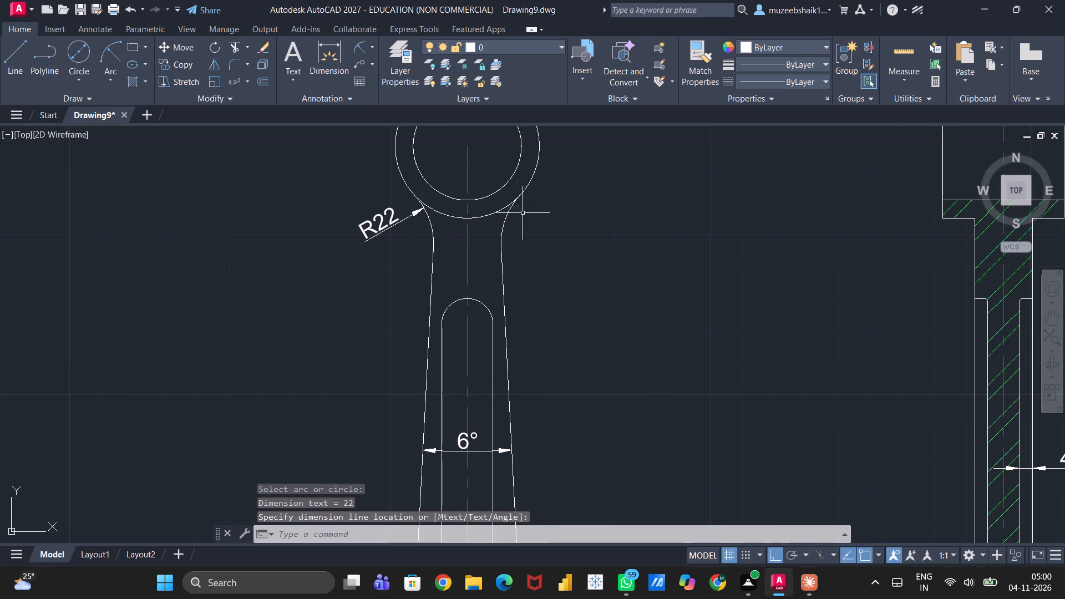
Add a diameter dimension to the small end's outer circle in the front view, placing the text outside at its upper right.
{"action": "middle_click_drag", "start_coordinate": [583, 199], "coordinate": [631, 312]}
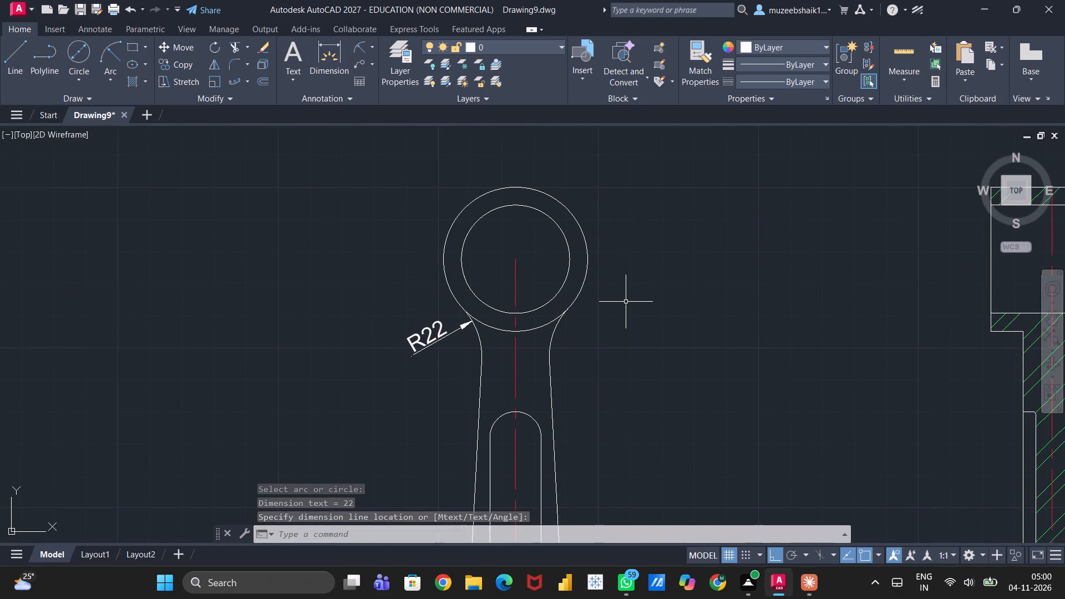
{"action": "left_click", "coordinate": [370, 47]}
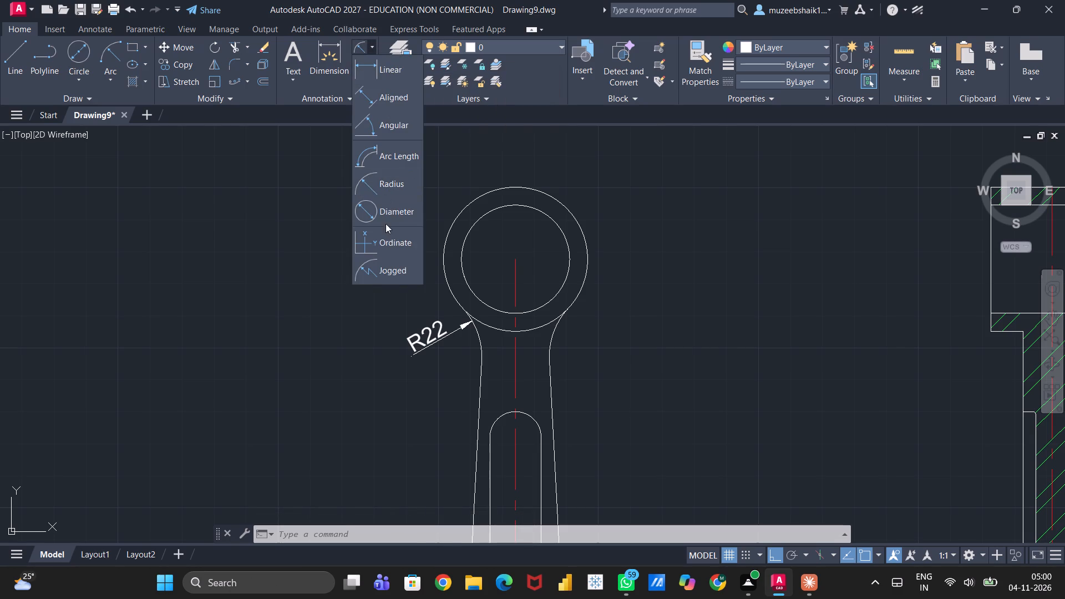
{"action": "left_click", "coordinate": [381, 210]}
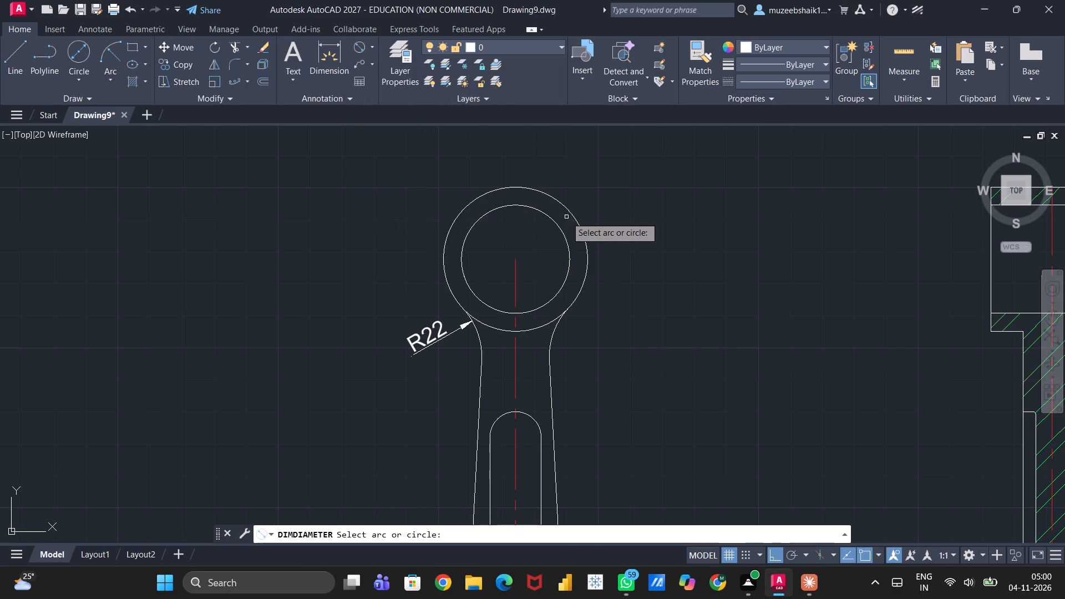
{"action": "left_click", "coordinate": [574, 218]}
{"action": "left_click", "coordinate": [628, 212]}
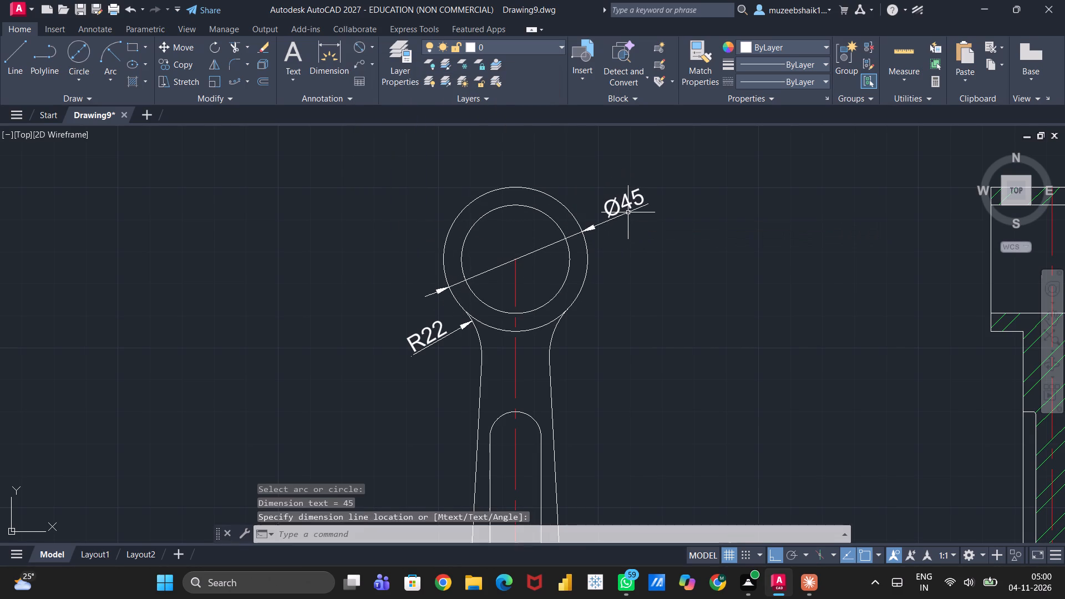
Add a diameter dimension to the small end's inner circle, placing the text outside the ring at its upper left.
{"action": "key", "text": "space"}
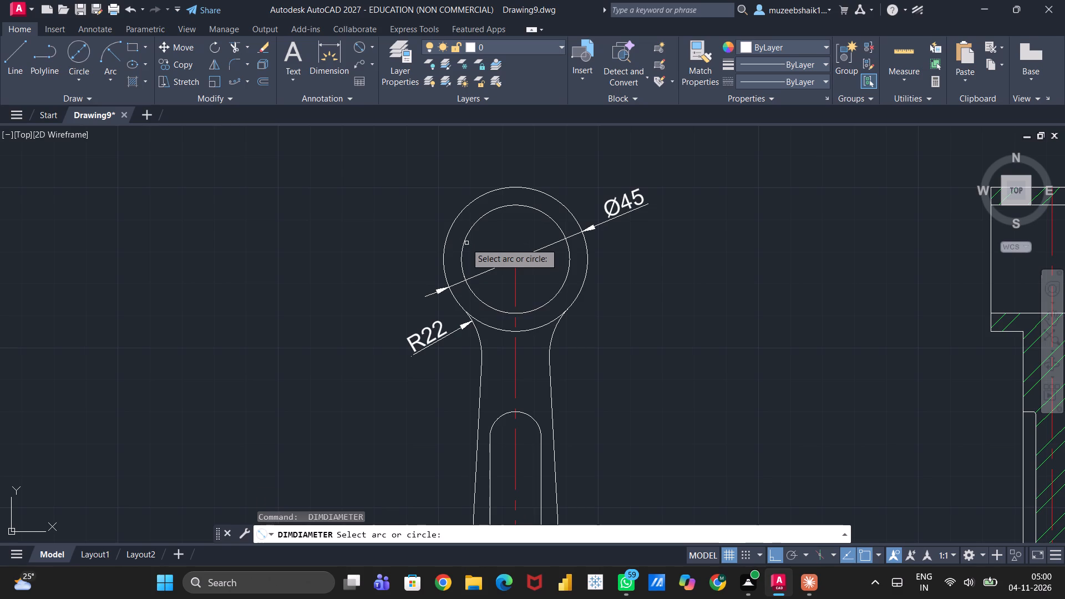
{"action": "left_click", "coordinate": [464, 241]}
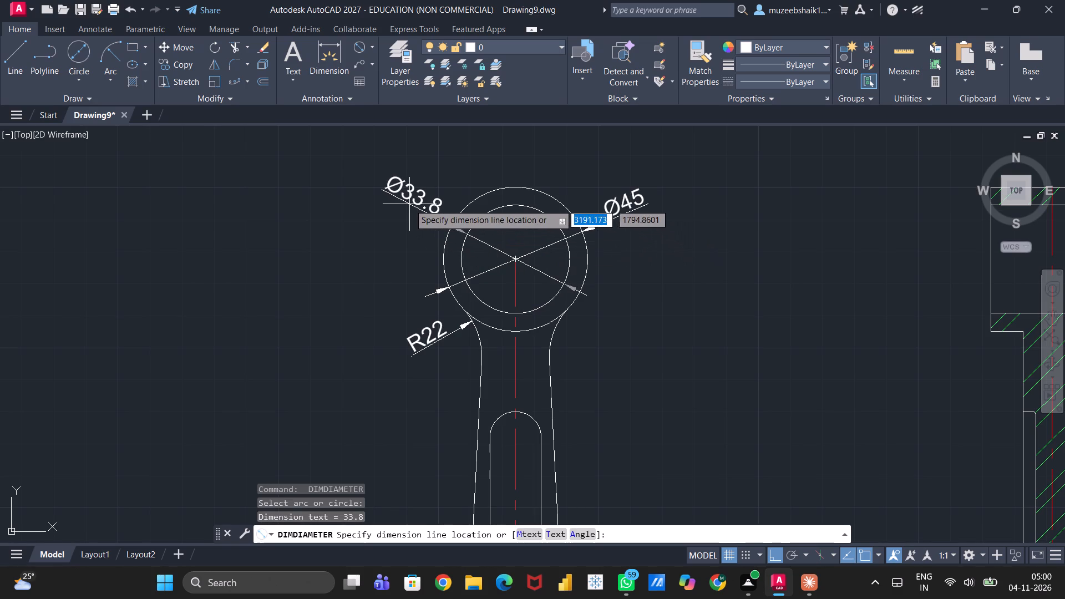
{"action": "left_click", "coordinate": [409, 204]}
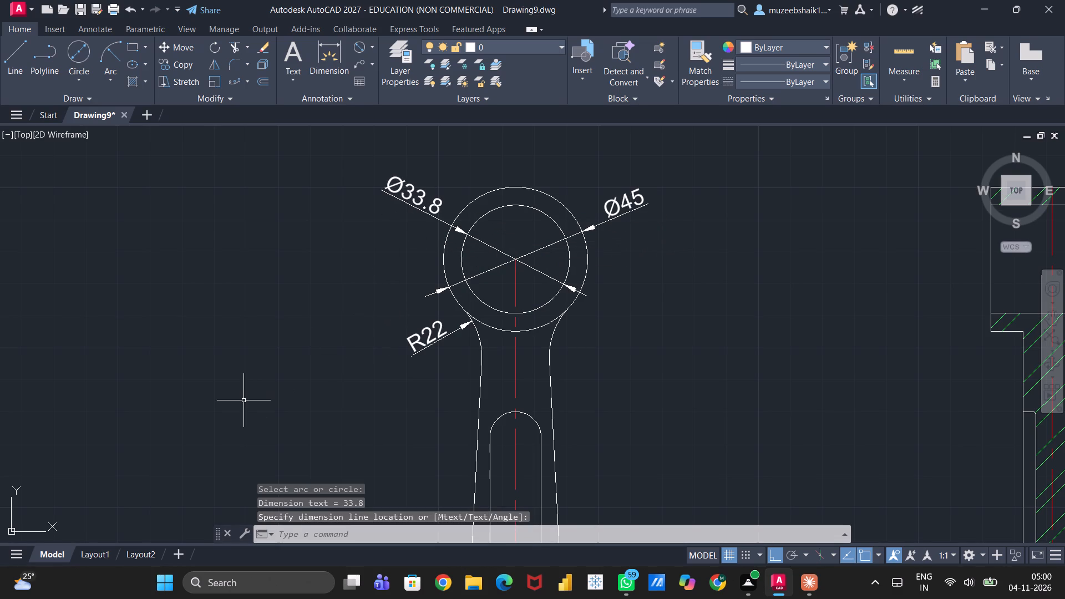
Add a vertical linear dimension from the small end's centre to the big end's bottom-left corner, placing it left of the front view.
{"action": "middle_click_drag", "start_coordinate": [242, 400], "coordinate": [369, 228]}
{"action": "scroll", "coordinate": [369, 242], "scroll_direction": "down", "scroll_amount": 2}
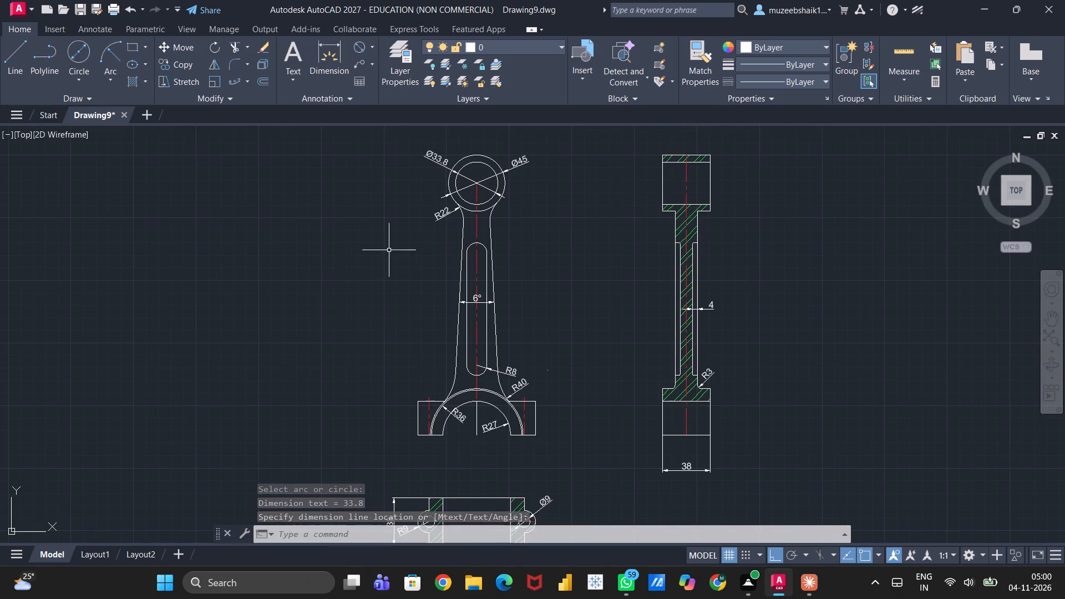
{"action": "left_click", "coordinate": [338, 48]}
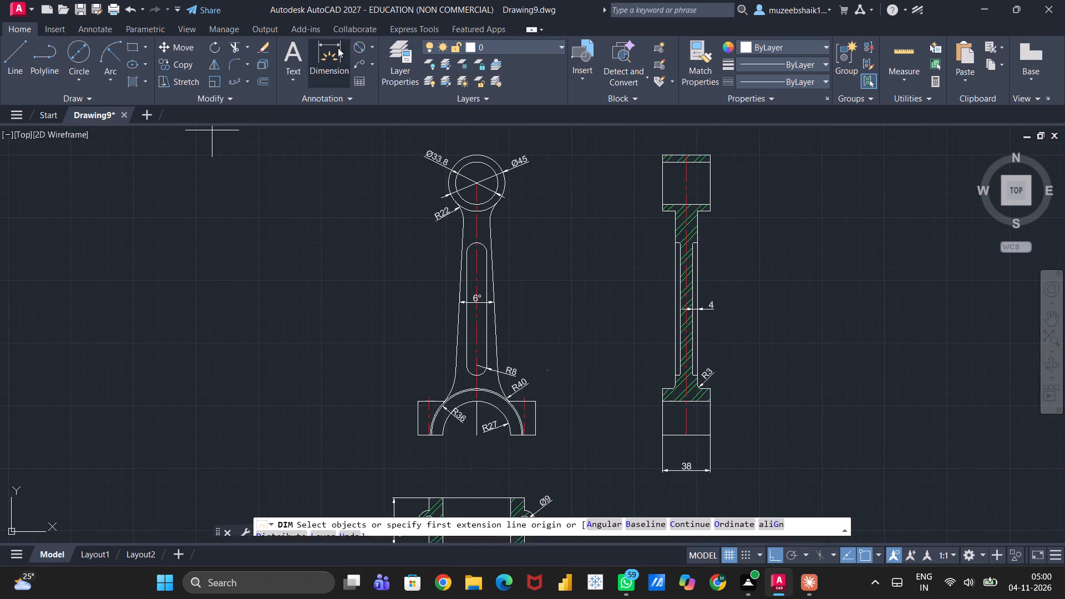
{"action": "double_click", "coordinate": [368, 45]}
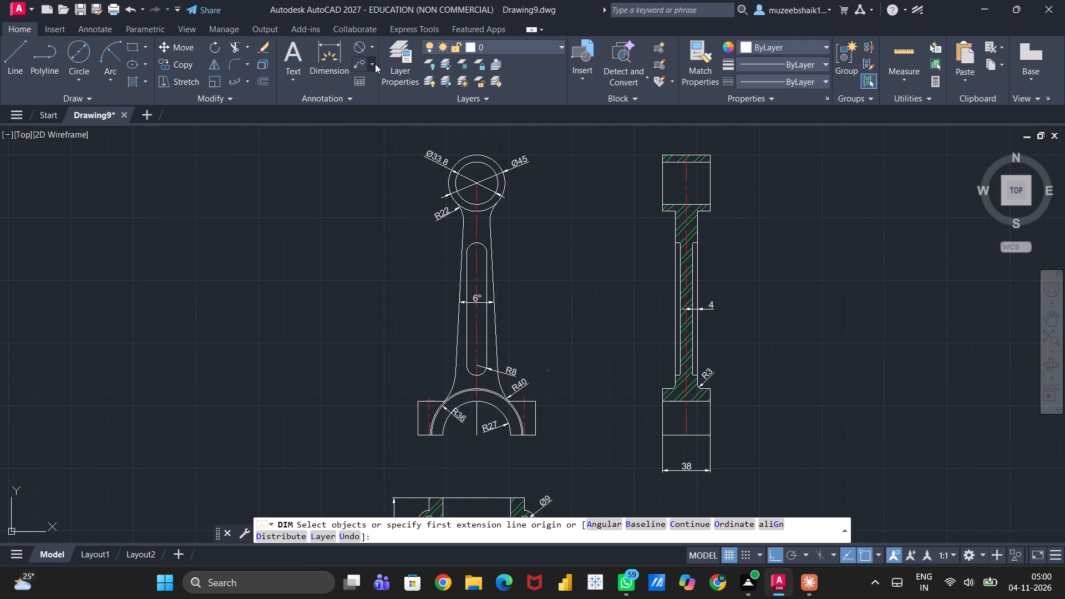
{"action": "left_click", "coordinate": [372, 42]}
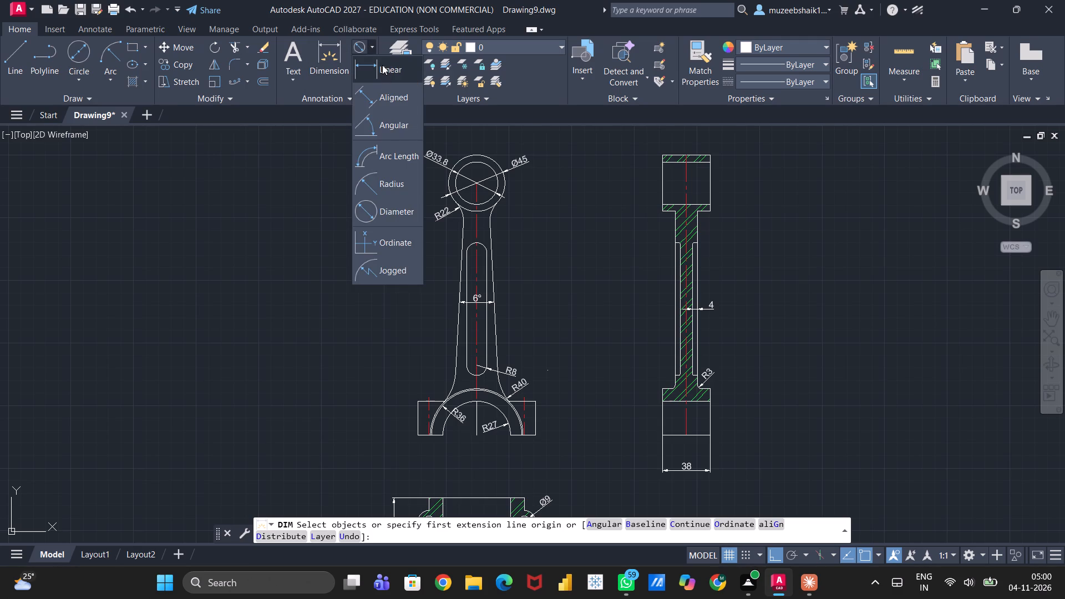
{"action": "left_click", "coordinate": [382, 65]}
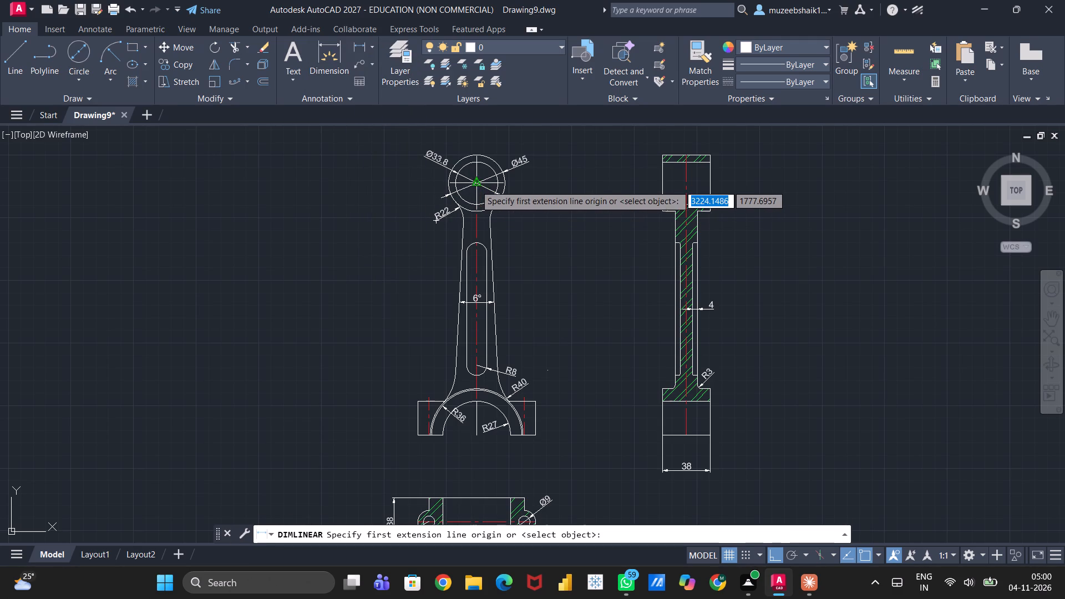
{"action": "left_click", "coordinate": [475, 185]}
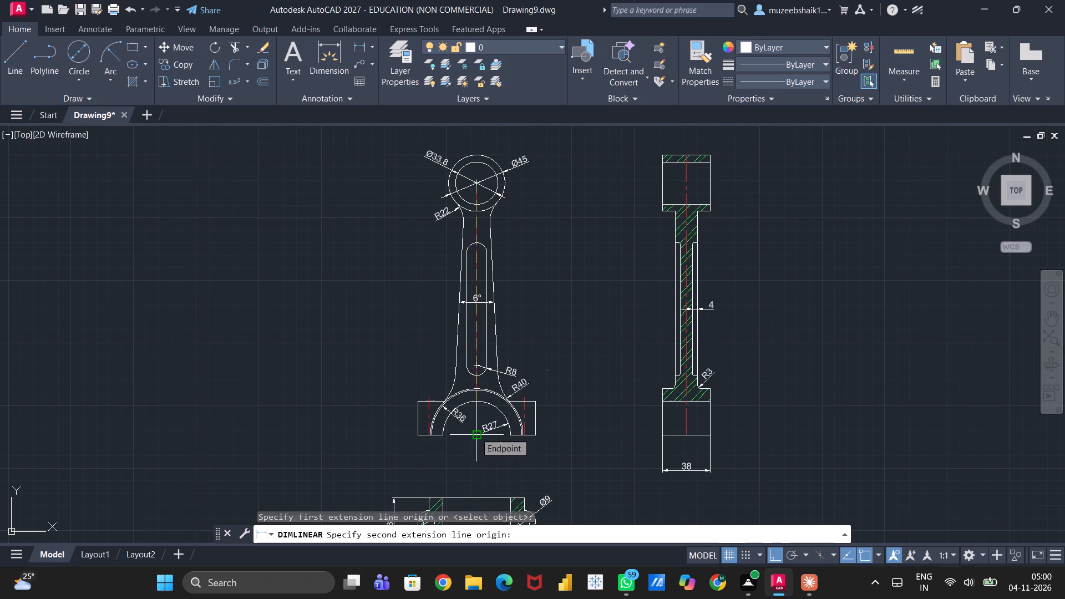
{"action": "left_click", "coordinate": [418, 434]}
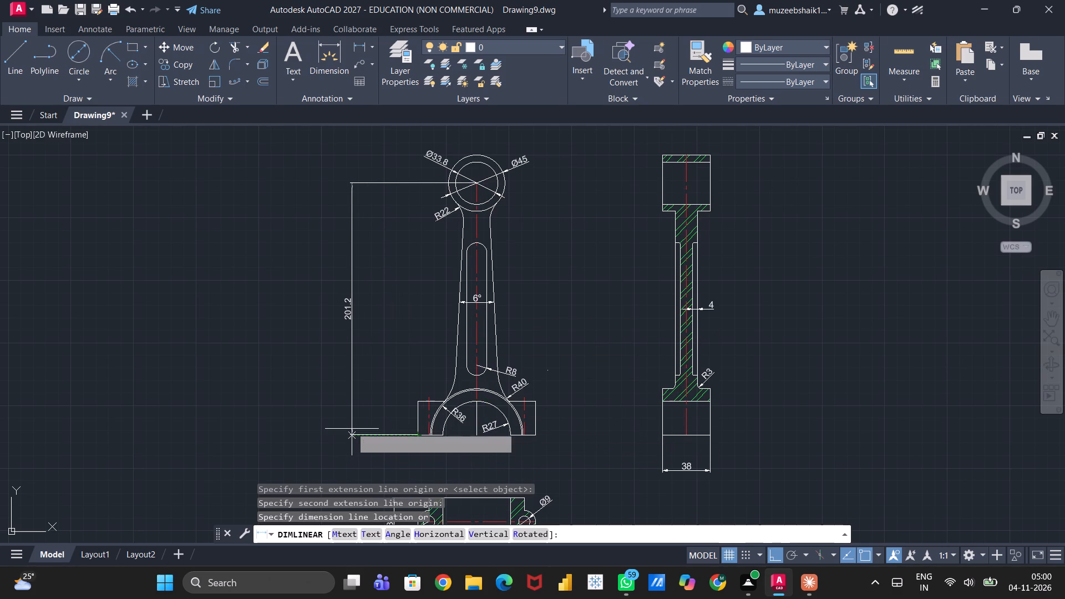
{"action": "left_click", "coordinate": [363, 393]}
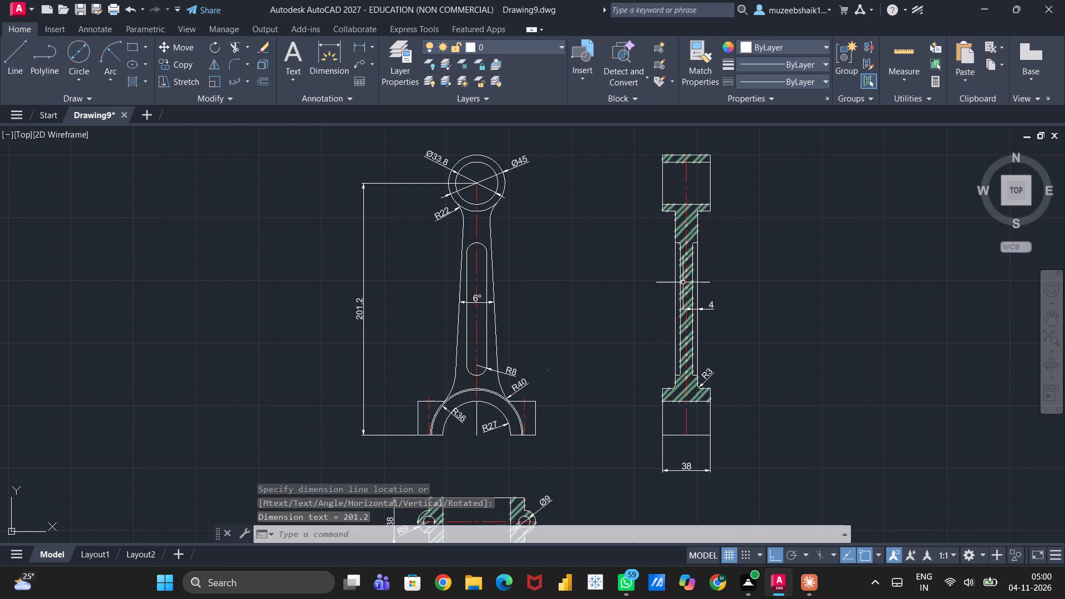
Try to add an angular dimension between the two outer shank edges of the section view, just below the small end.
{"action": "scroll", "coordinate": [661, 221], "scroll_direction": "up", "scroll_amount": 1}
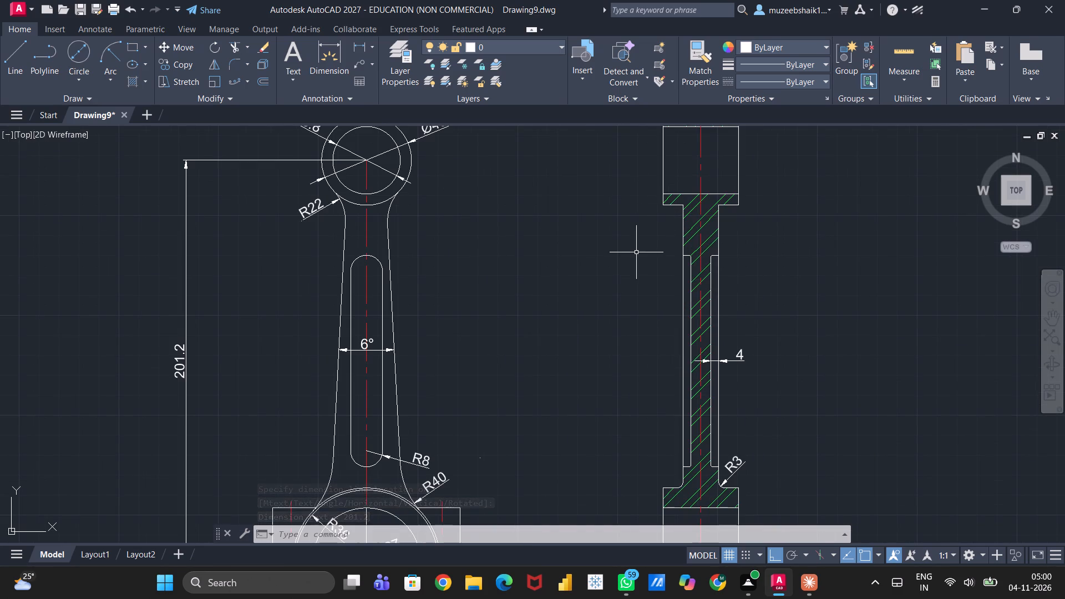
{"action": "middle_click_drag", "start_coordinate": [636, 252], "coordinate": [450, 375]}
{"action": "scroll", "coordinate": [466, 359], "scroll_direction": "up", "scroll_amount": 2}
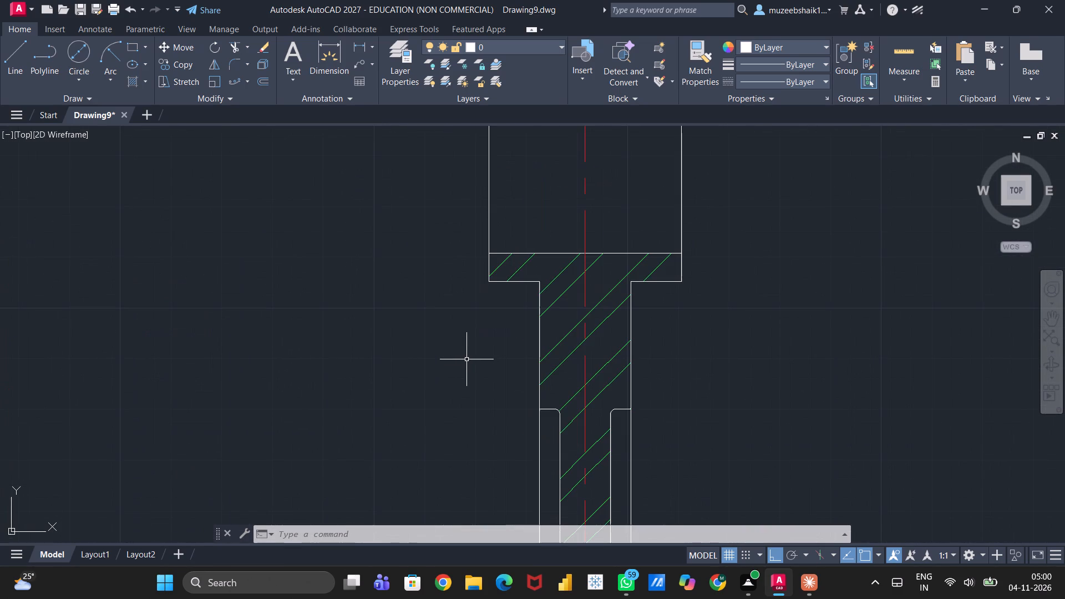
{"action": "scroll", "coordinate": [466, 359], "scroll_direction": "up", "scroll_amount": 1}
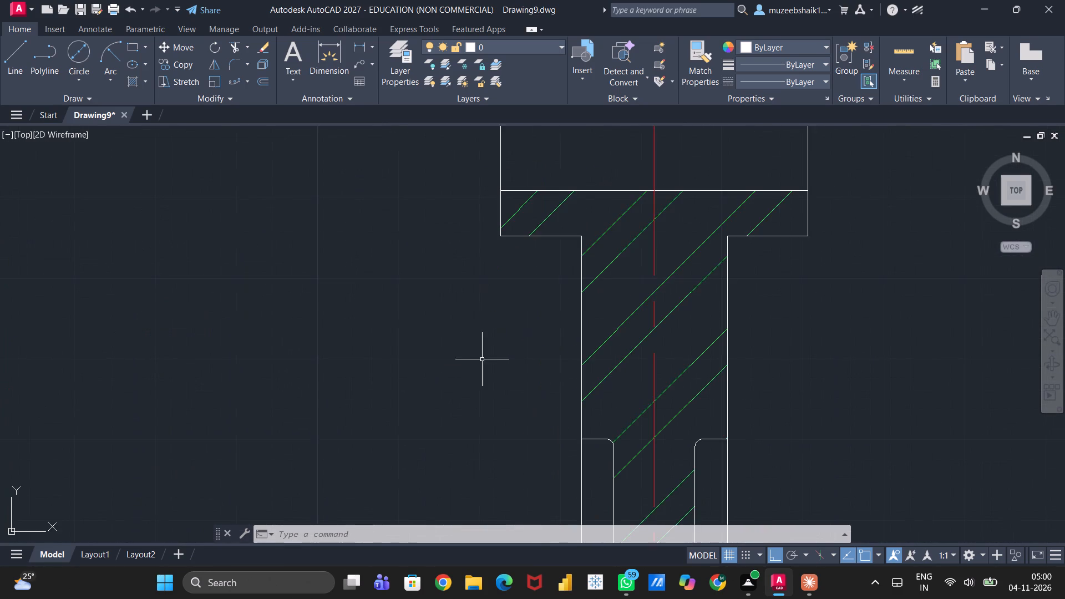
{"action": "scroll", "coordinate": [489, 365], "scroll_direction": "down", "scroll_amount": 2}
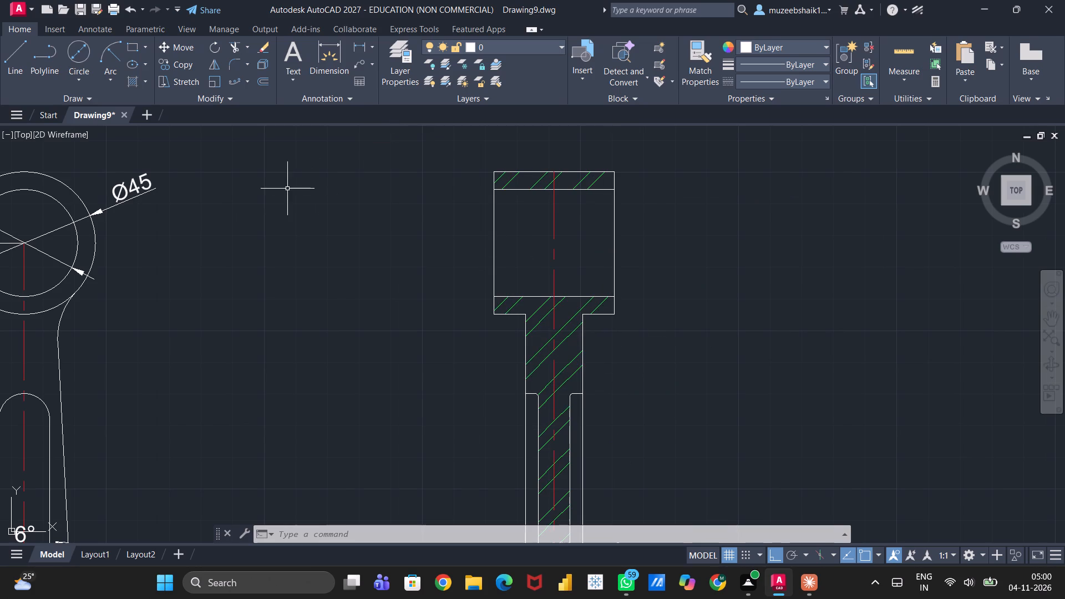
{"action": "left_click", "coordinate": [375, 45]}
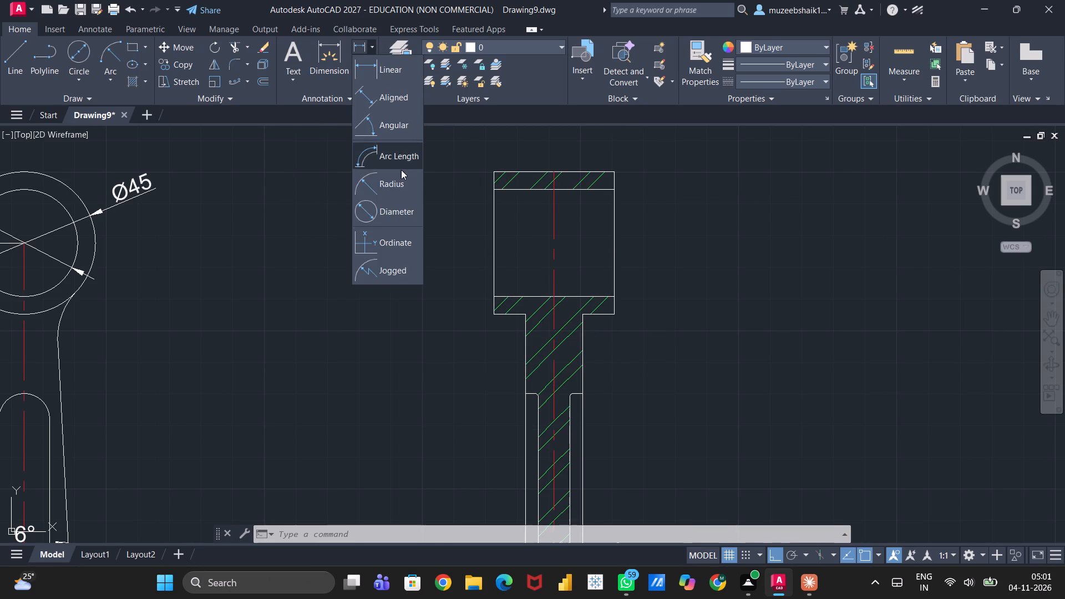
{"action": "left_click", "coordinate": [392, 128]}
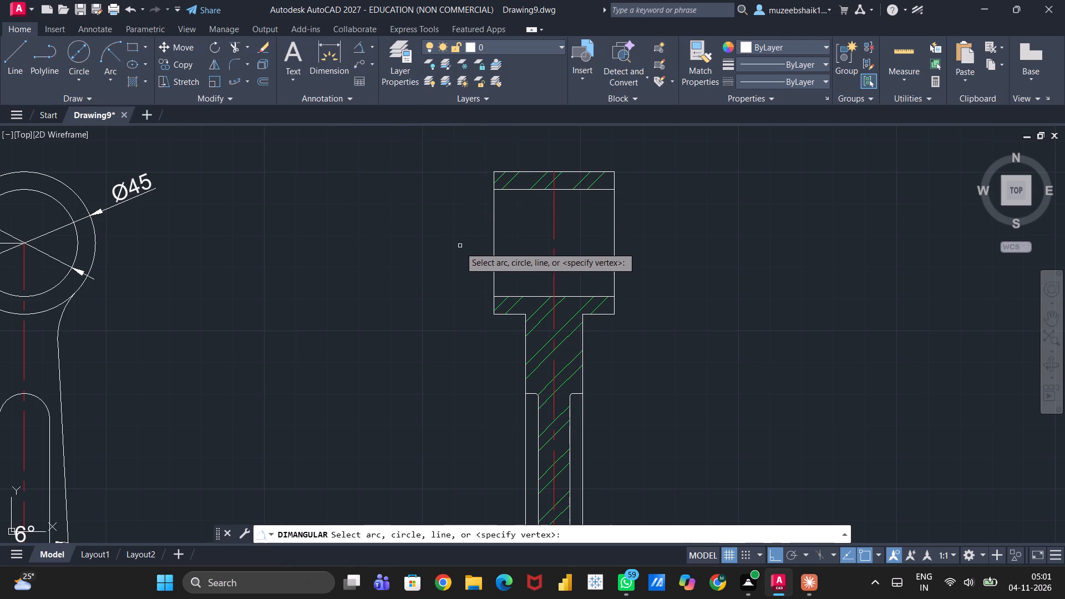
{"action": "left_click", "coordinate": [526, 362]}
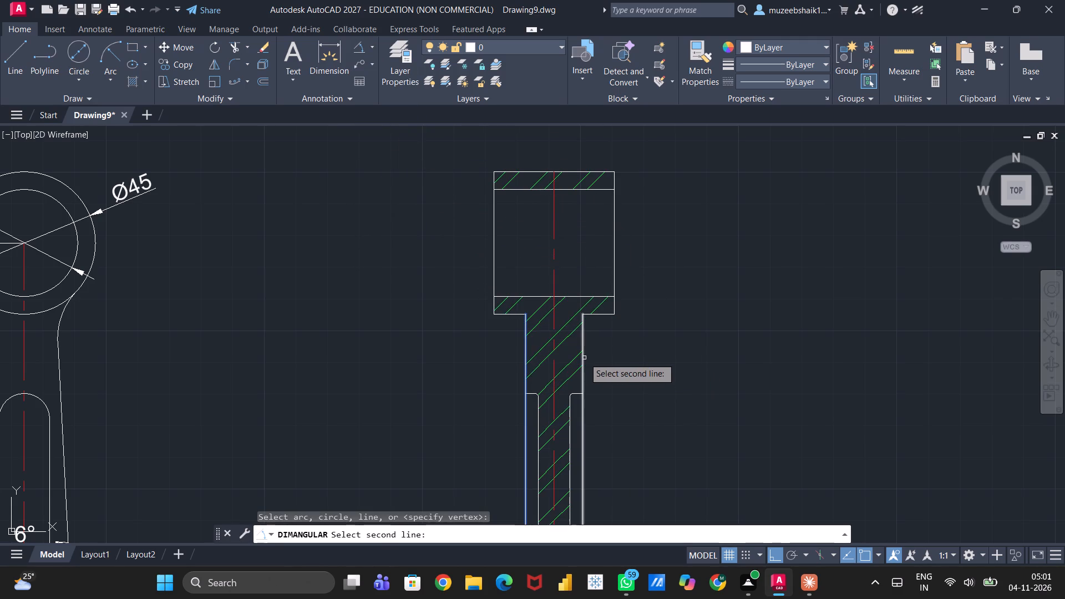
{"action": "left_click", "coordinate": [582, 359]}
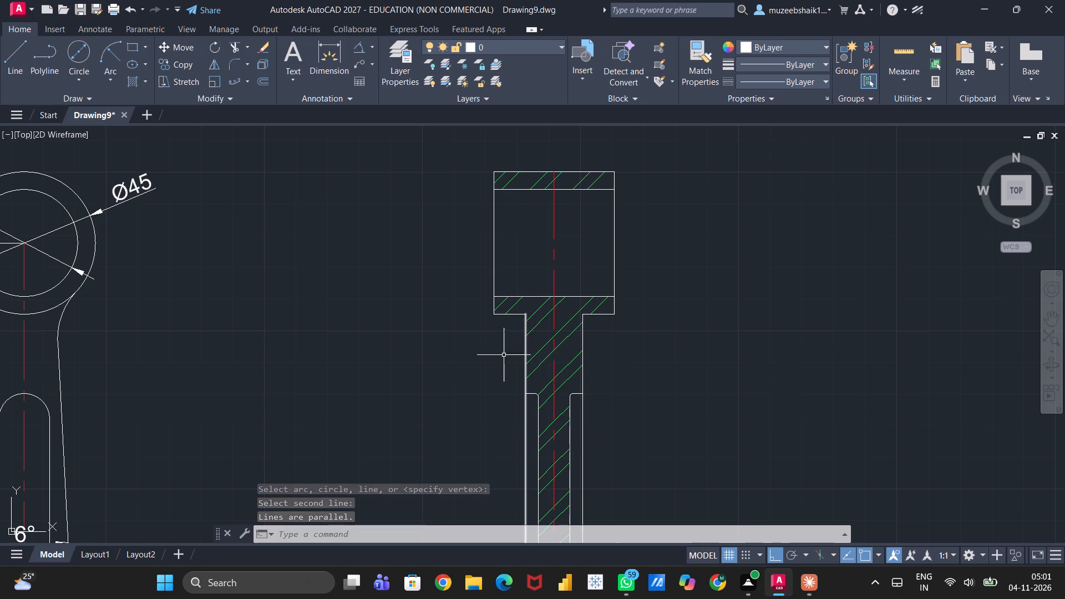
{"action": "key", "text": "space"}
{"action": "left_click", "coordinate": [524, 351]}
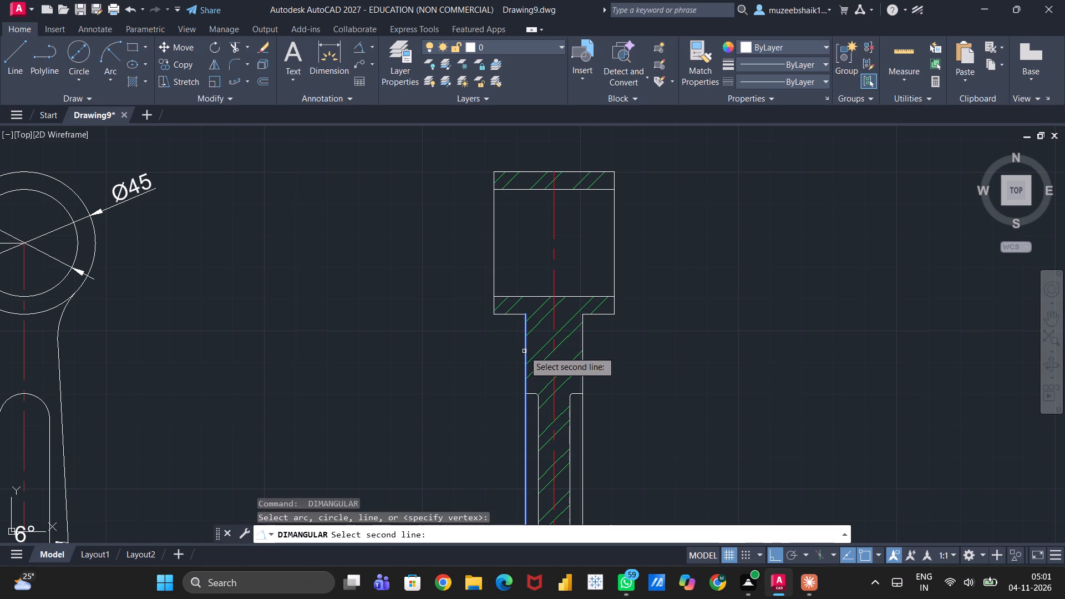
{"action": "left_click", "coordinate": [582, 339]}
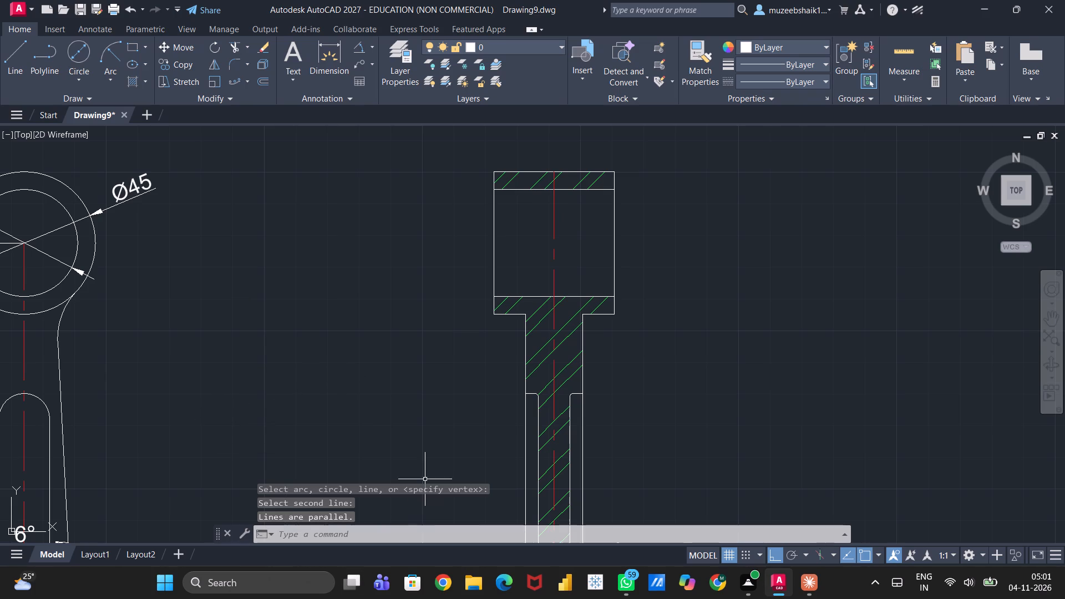
Add a horizontal linear dimension across the section view's shank width just below the small end, placing it inside the hatched area.
{"action": "left_click", "coordinate": [368, 50]}
{"action": "left_click", "coordinate": [371, 50]}
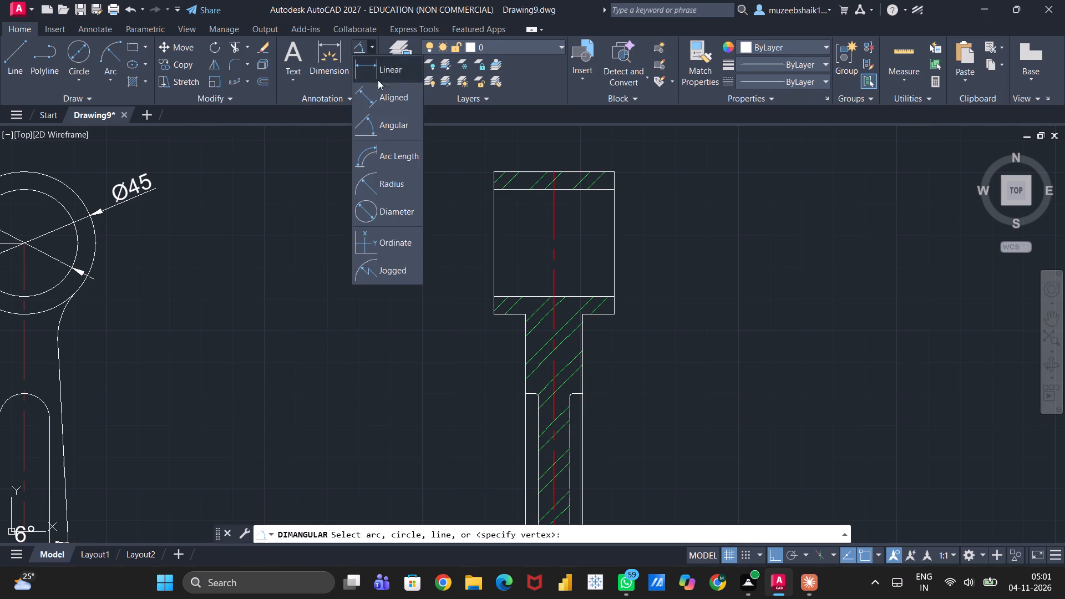
{"action": "left_click", "coordinate": [383, 70]}
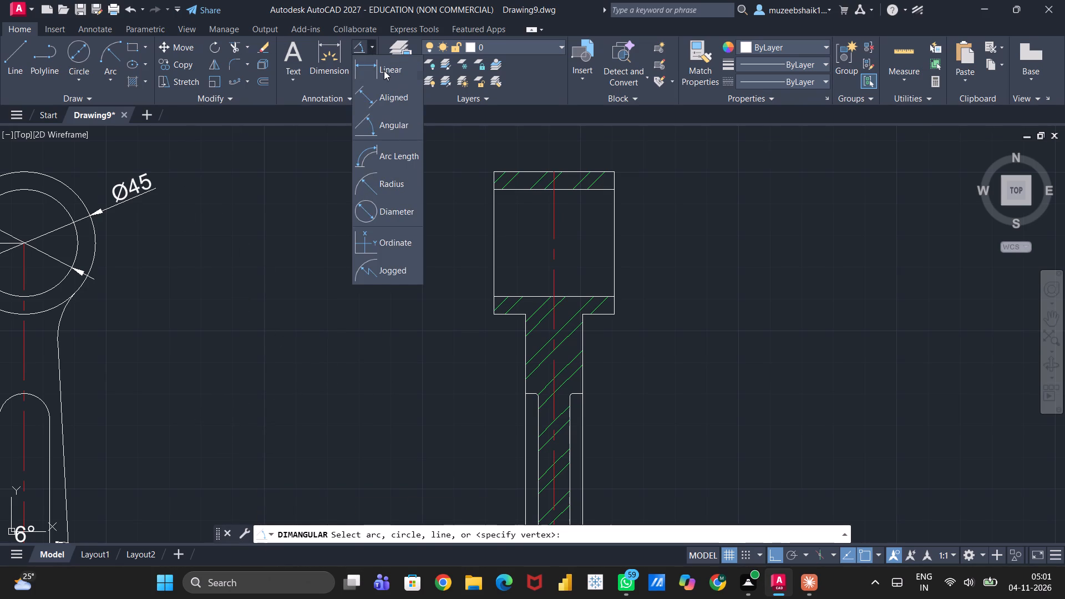
{"action": "left_click", "coordinate": [526, 349]}
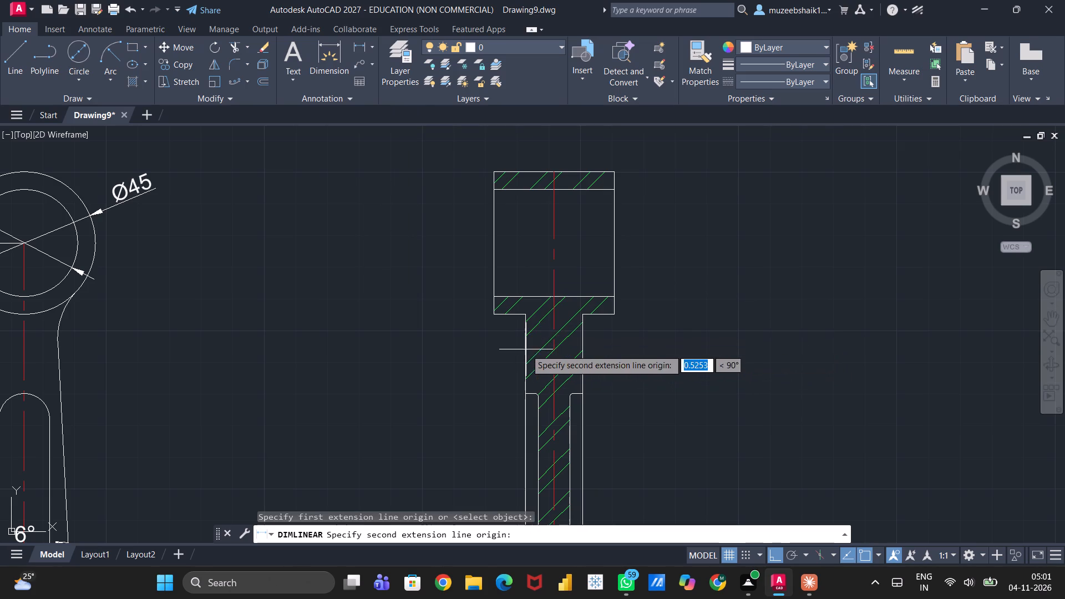
{"action": "left_click", "coordinate": [585, 352]}
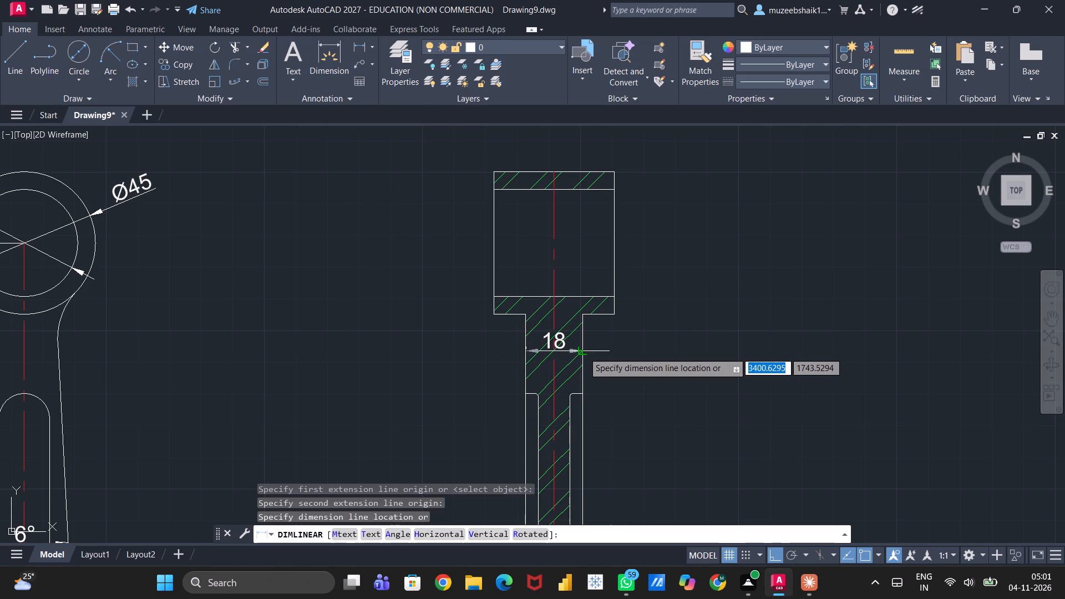
{"action": "left_click", "coordinate": [579, 352]}
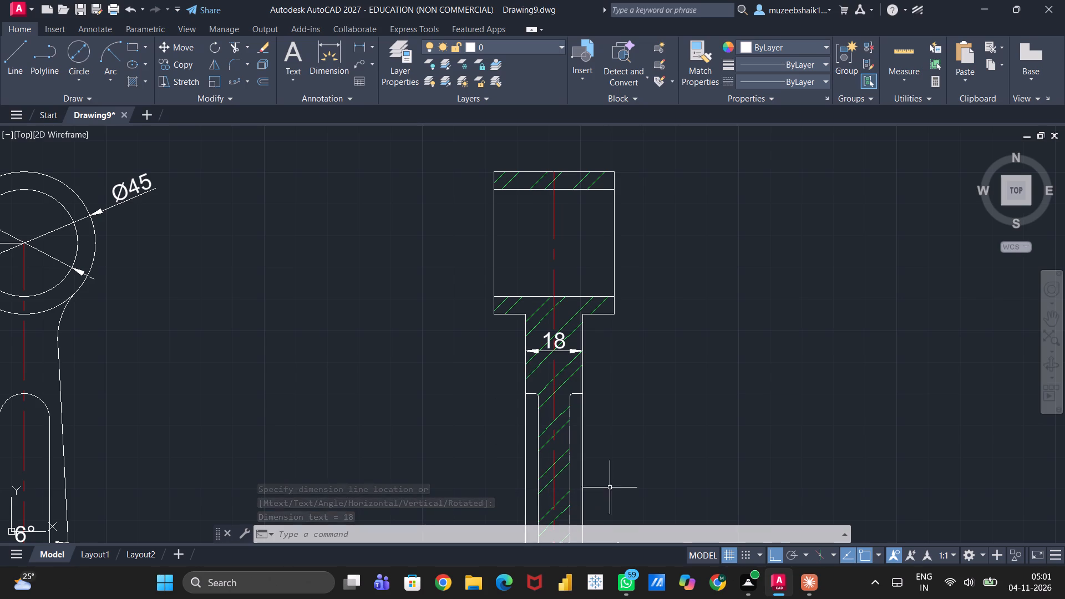
Add a radius dimension to the small fillet at the upper-right recess corner of the section view's shank, placing it outside the shank.
{"action": "left_click", "coordinate": [374, 44]}
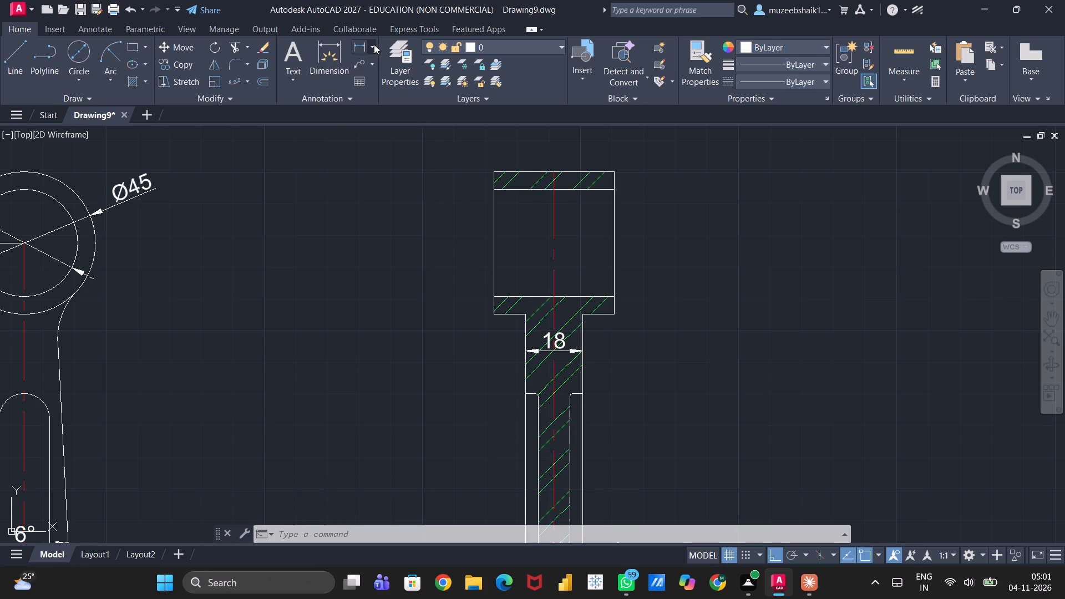
{"action": "left_click", "coordinate": [379, 186]}
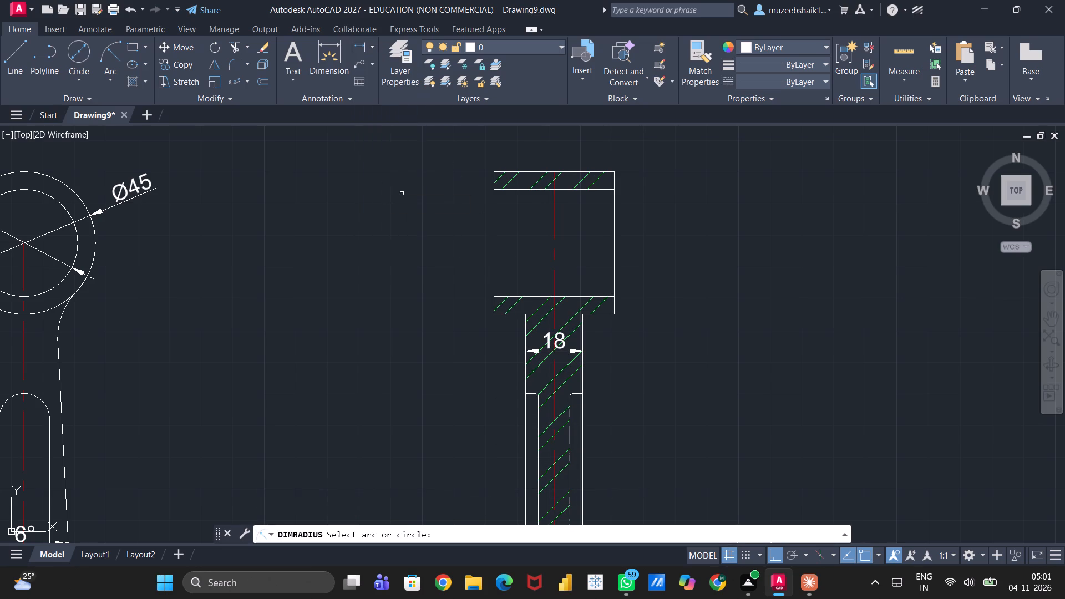
{"action": "left_click", "coordinate": [570, 394]}
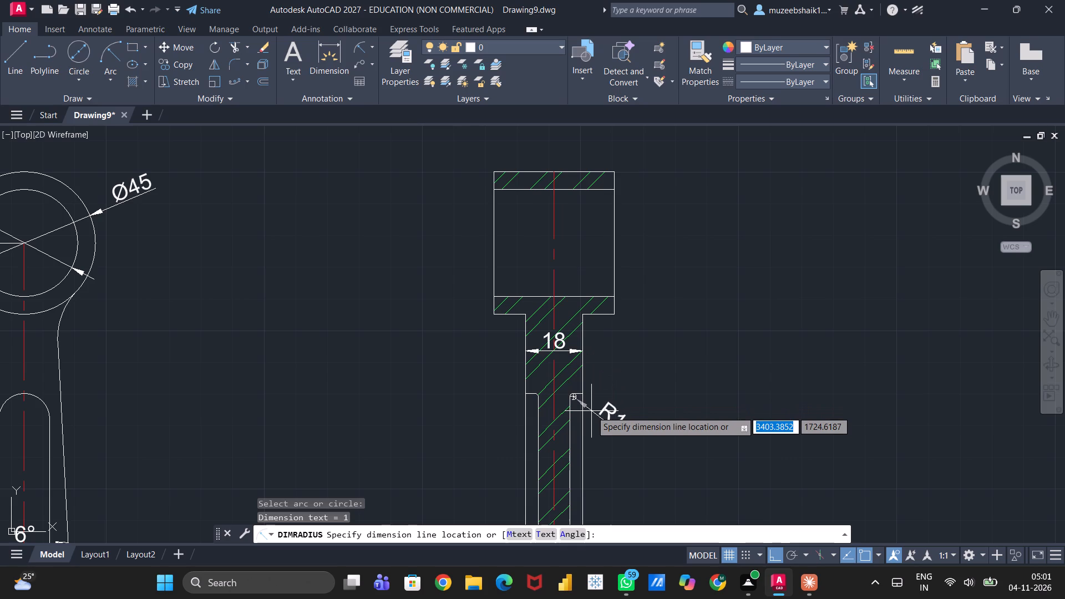
{"action": "left_click", "coordinate": [591, 411]}
Add a horizontal linear dimension across the small end's full width in the section view, placing it above the top edge.
{"action": "scroll", "coordinate": [668, 327], "scroll_direction": "down", "scroll_amount": 2}
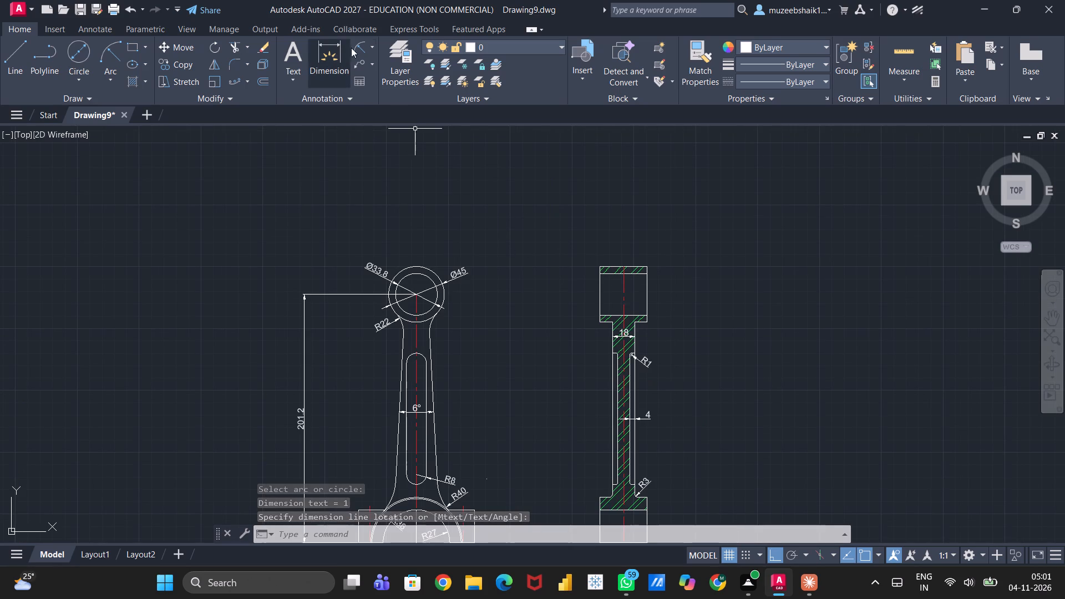
{"action": "left_click", "coordinate": [369, 46]}
{"action": "left_click", "coordinate": [379, 74]}
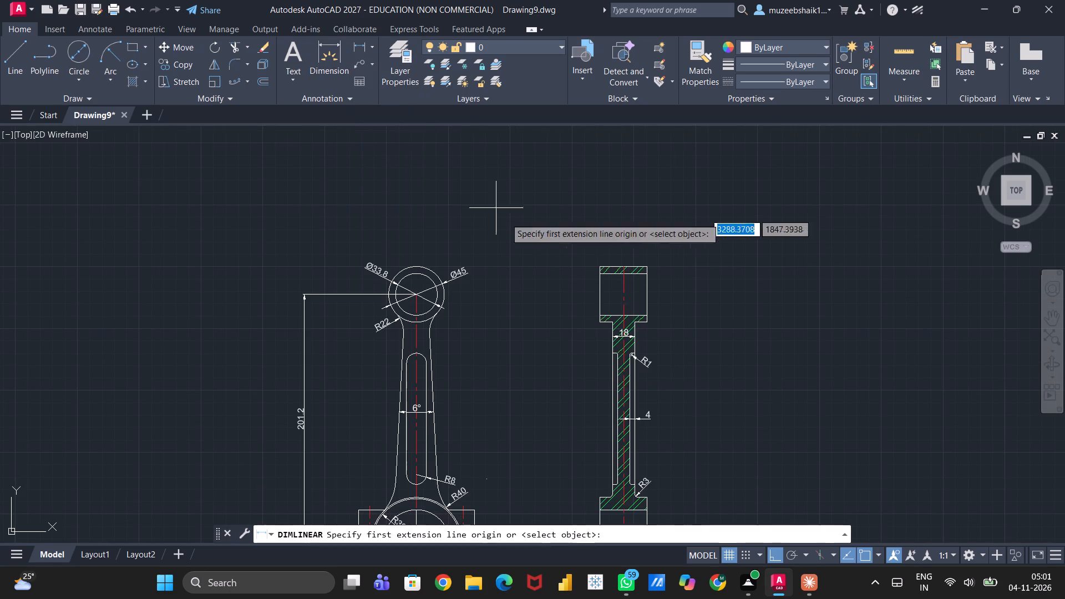
{"action": "left_click", "coordinate": [600, 266]}
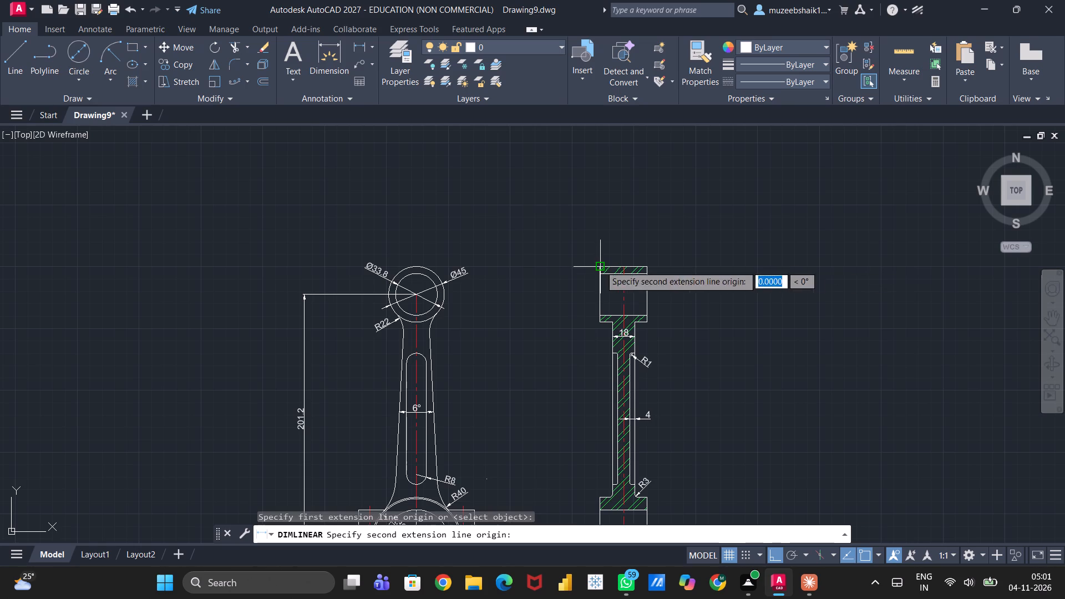
{"action": "left_click", "coordinate": [650, 264]}
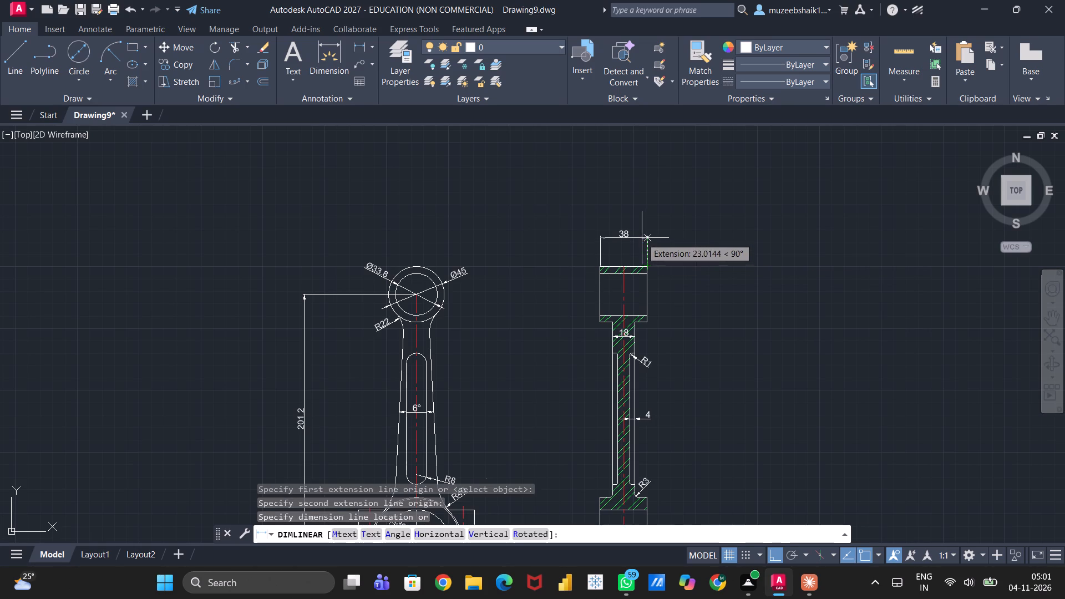
{"action": "left_click", "coordinate": [642, 238]}
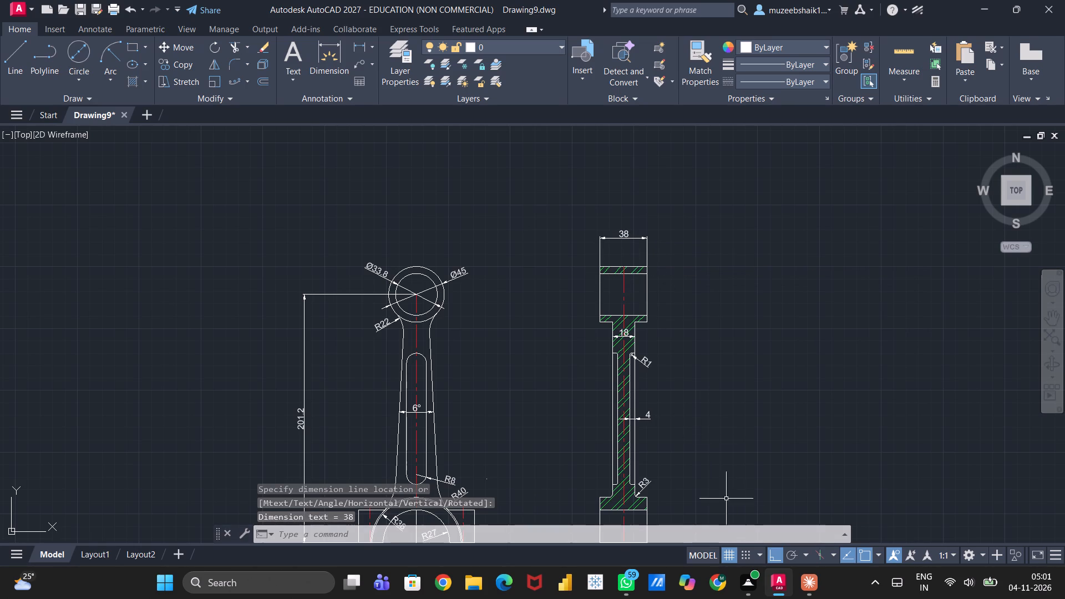
Change the color of the width dimension below the section view's big end to purple 169,83,160.
{"action": "middle_click_drag", "start_coordinate": [723, 476], "coordinate": [725, 304]}
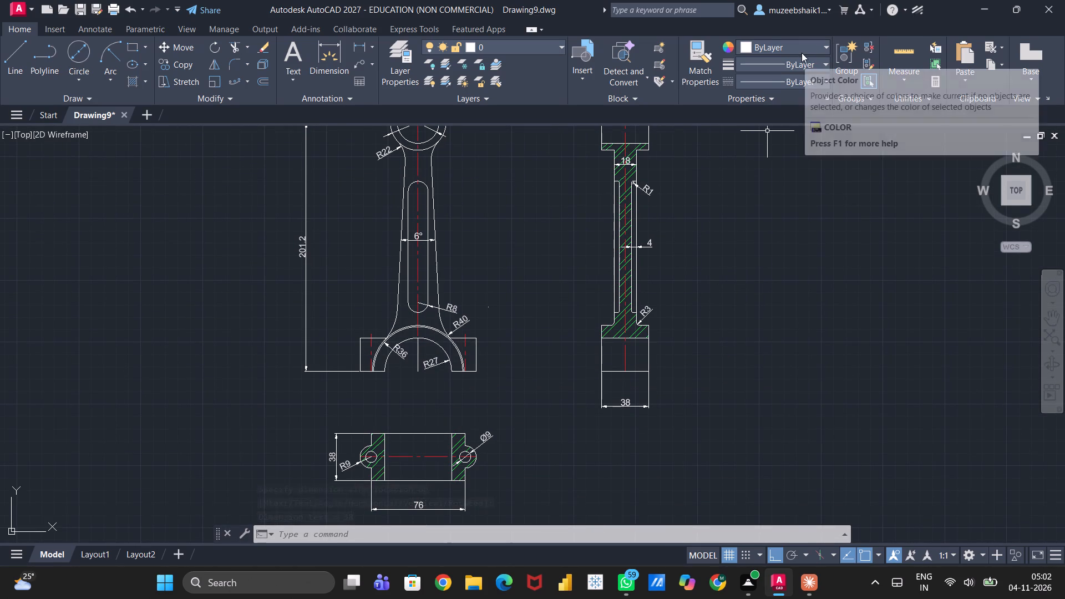
{"action": "left_click", "coordinate": [628, 407]}
{"action": "scroll", "coordinate": [628, 407], "scroll_direction": "down", "scroll_amount": 1}
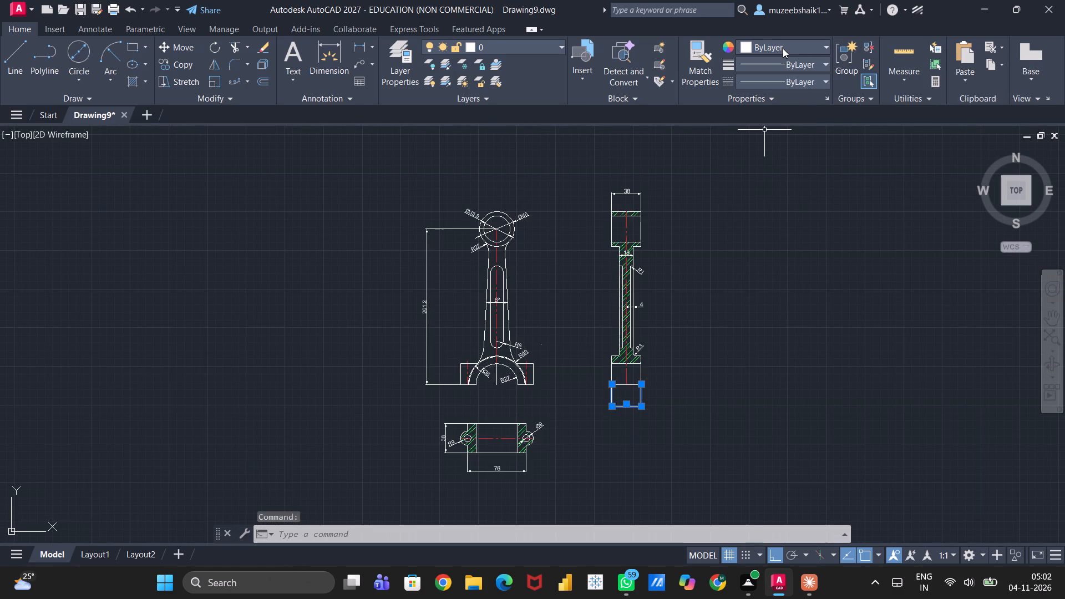
{"action": "left_click", "coordinate": [783, 48]}
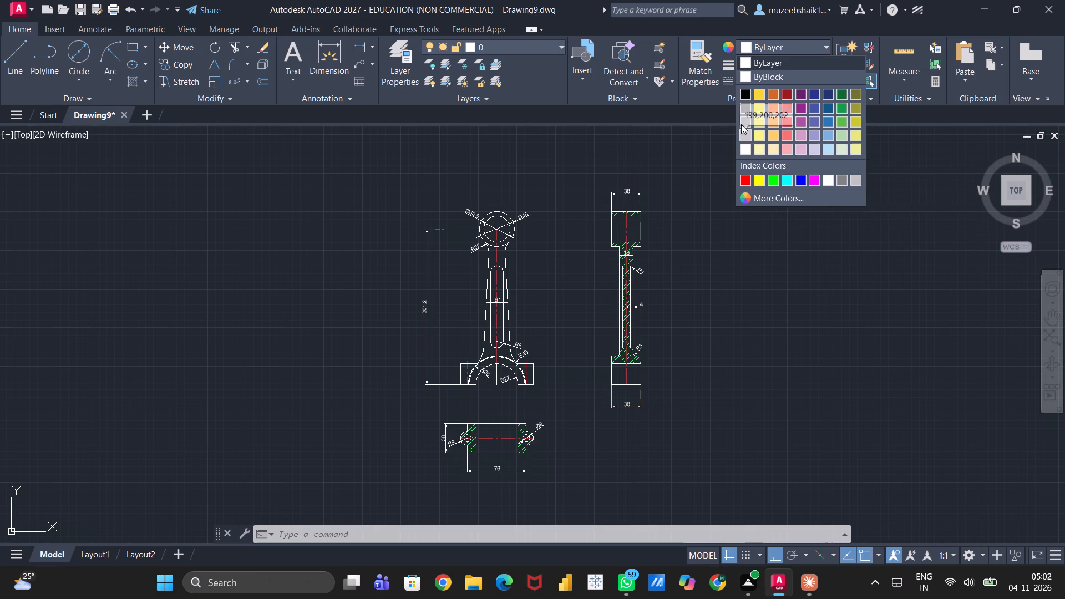
{"action": "scroll", "coordinate": [764, 147], "scroll_direction": "up", "scroll_amount": 1}
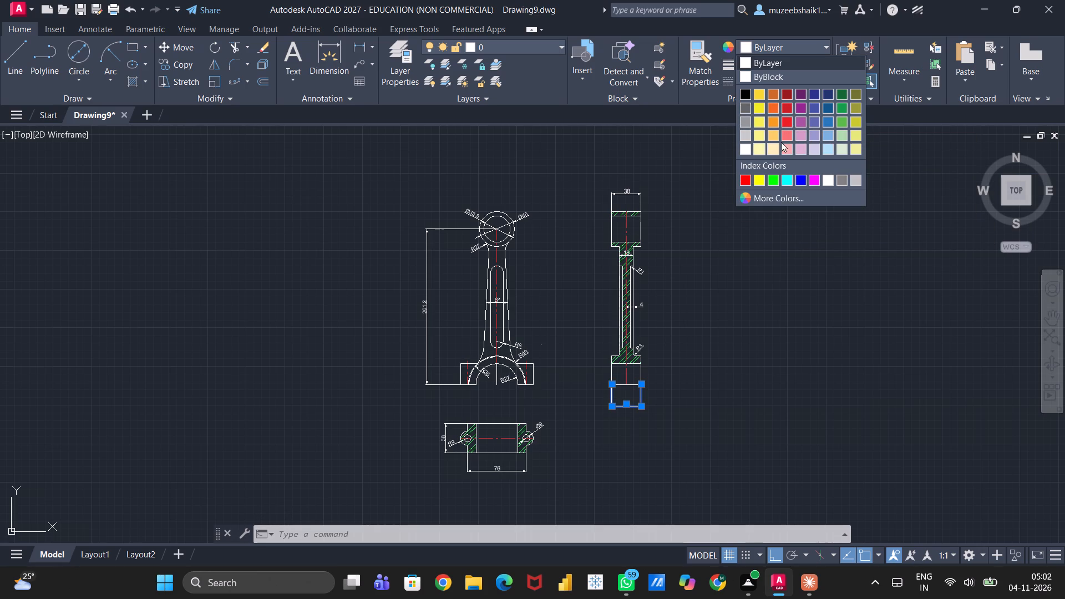
{"action": "scroll", "coordinate": [846, 113], "scroll_direction": "down", "scroll_amount": 1}
{"action": "scroll", "coordinate": [841, 121], "scroll_direction": "up", "scroll_amount": 2}
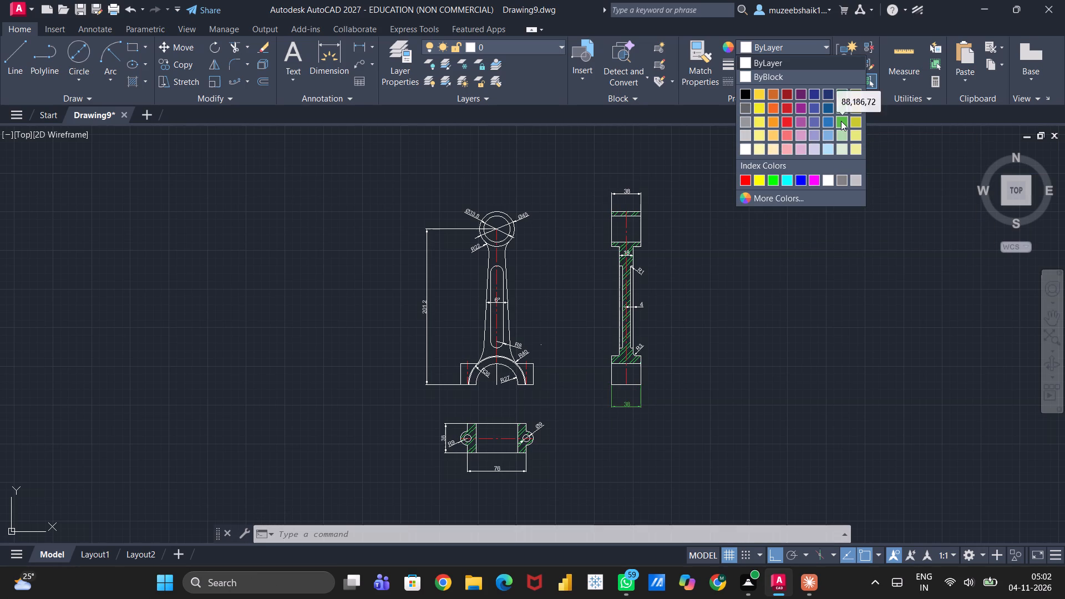
{"action": "scroll", "coordinate": [838, 131], "scroll_direction": "up", "scroll_amount": 1}
{"action": "scroll", "coordinate": [623, 368], "scroll_direction": "up", "scroll_amount": 2}
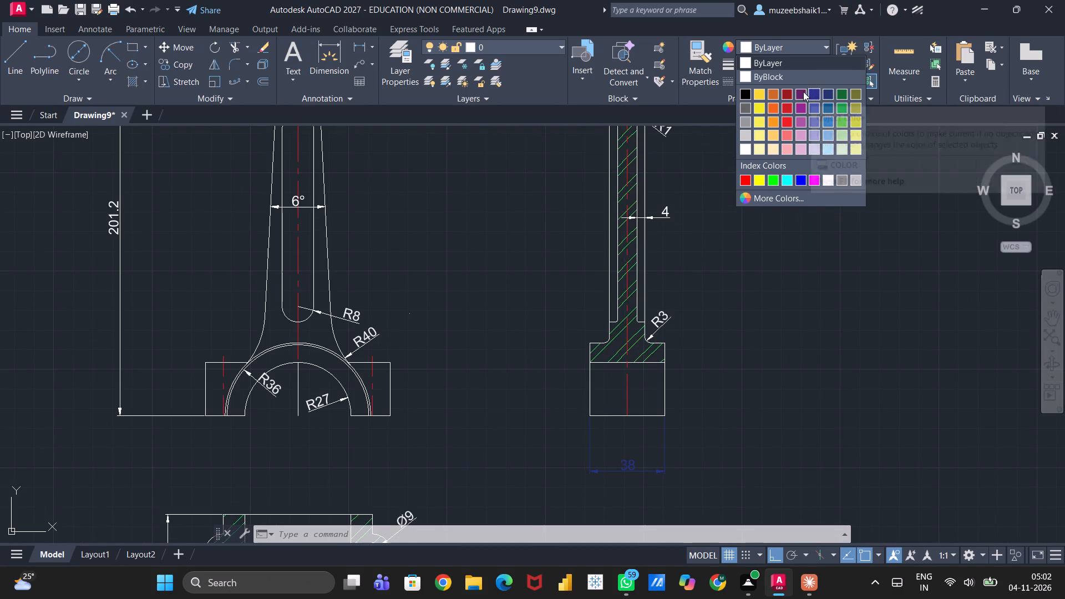
{"action": "left_click", "coordinate": [801, 123]}
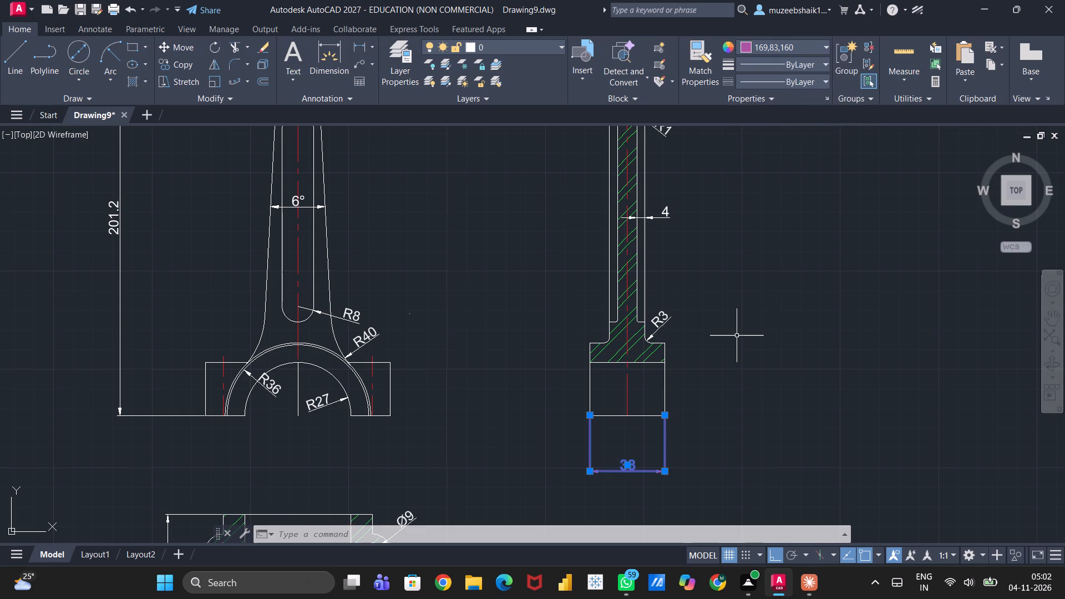
{"action": "key", "text": "Escape"}
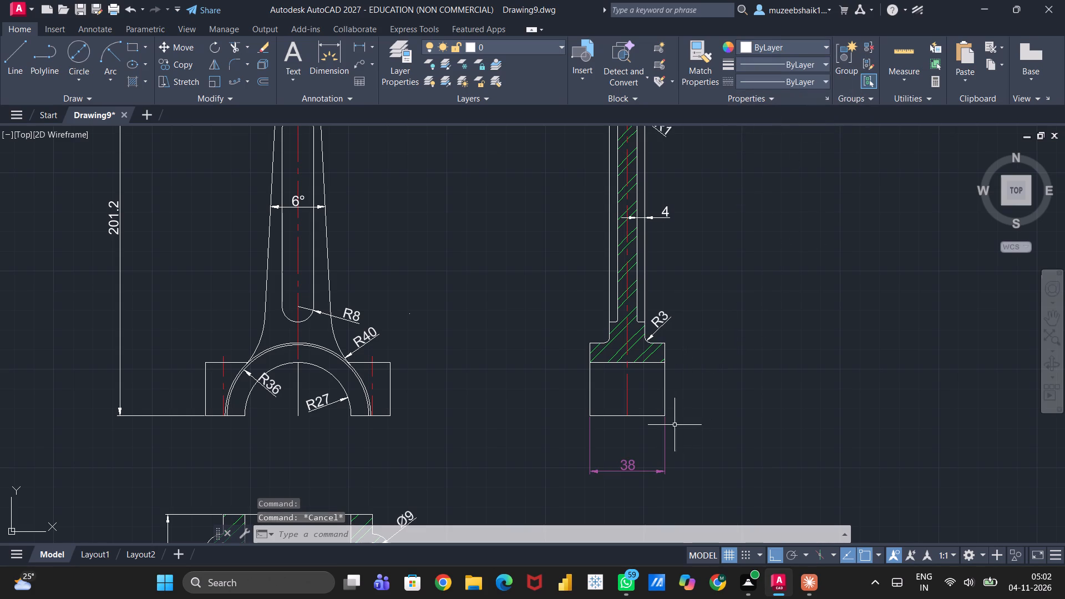
Match the purple dimension's properties onto the section view's R3, 4, R1, 18 and top width dimensions.
{"action": "left_click", "coordinate": [666, 428]}
{"action": "key", "text": "m"}
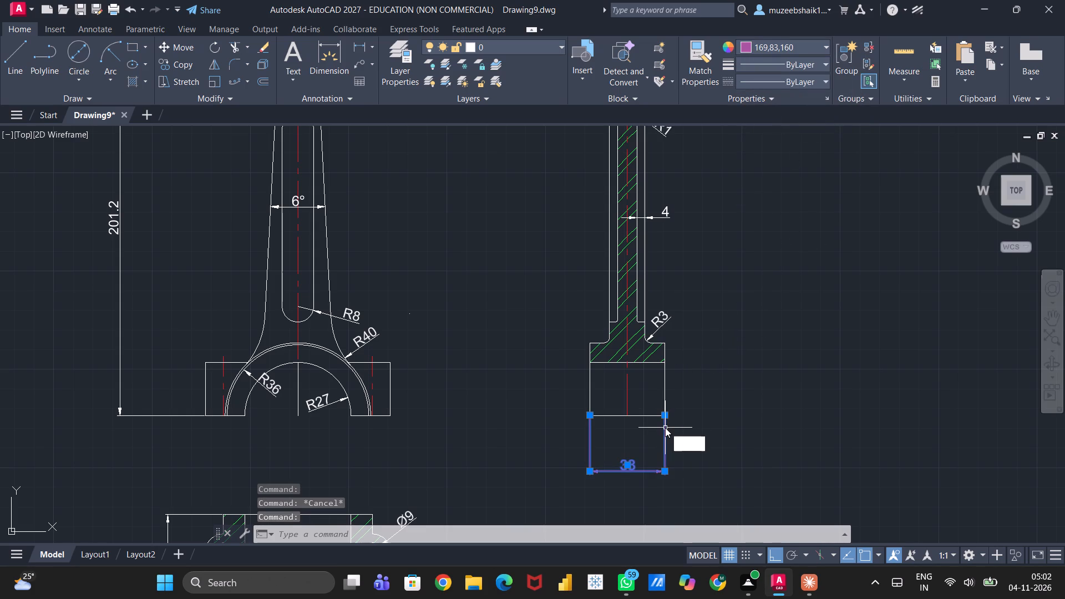
{"action": "key", "text": "a"}
{"action": "key", "text": "Return"}
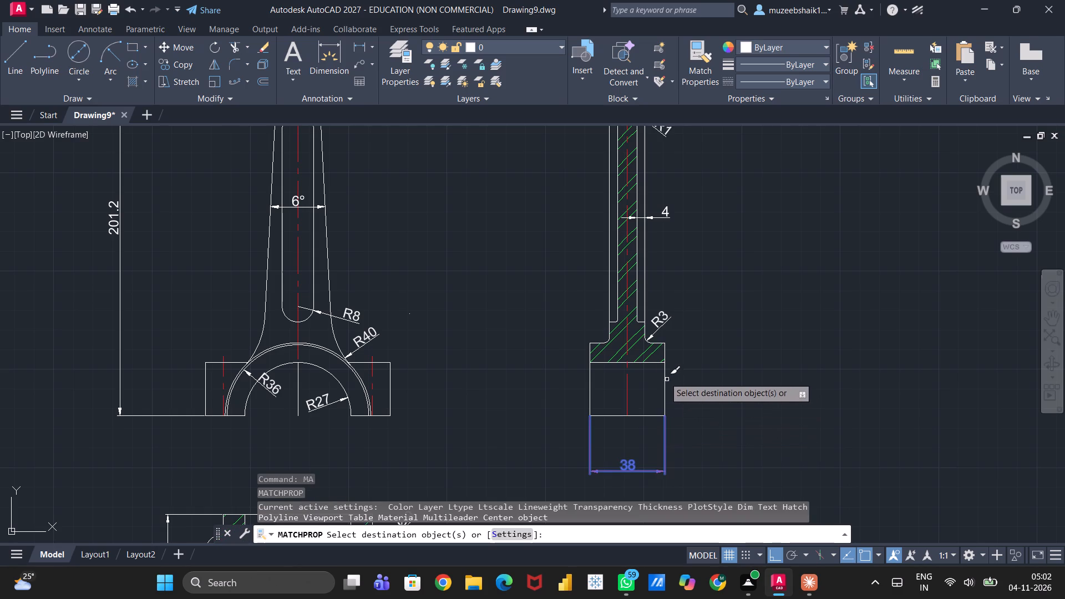
{"action": "left_click", "coordinate": [662, 318]}
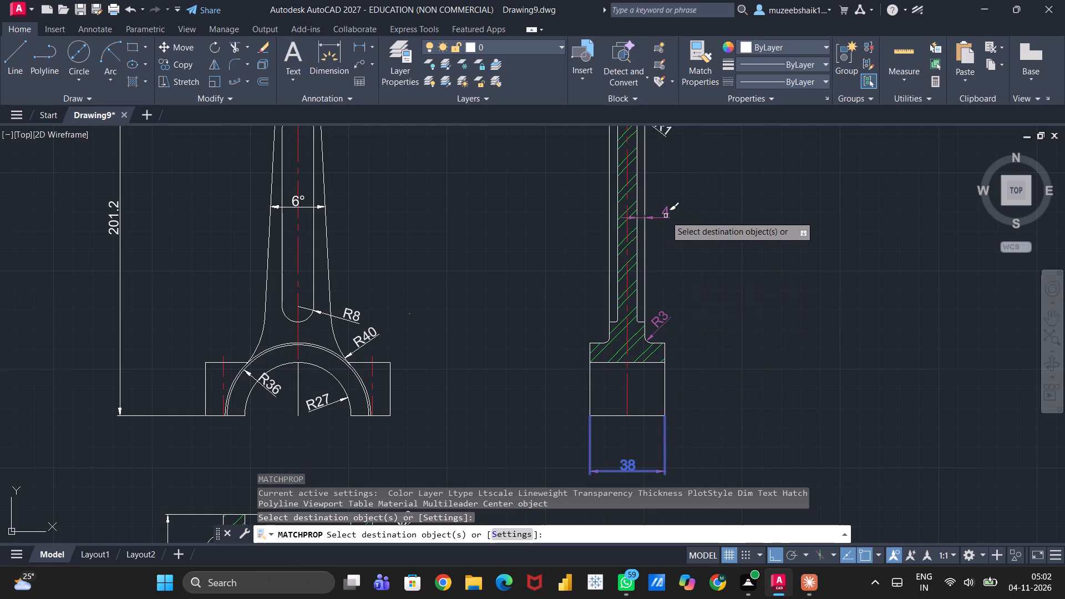
{"action": "left_click", "coordinate": [666, 216]}
{"action": "middle_click_drag", "start_coordinate": [674, 242], "coordinate": [701, 380]}
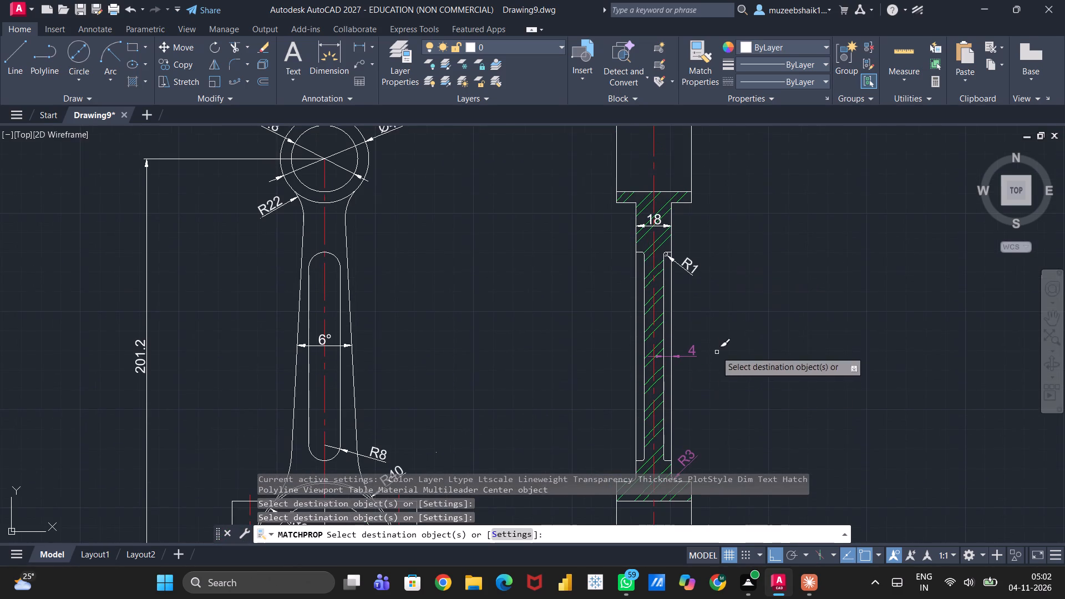
{"action": "left_click", "coordinate": [696, 265]}
{"action": "left_click", "coordinate": [666, 226]}
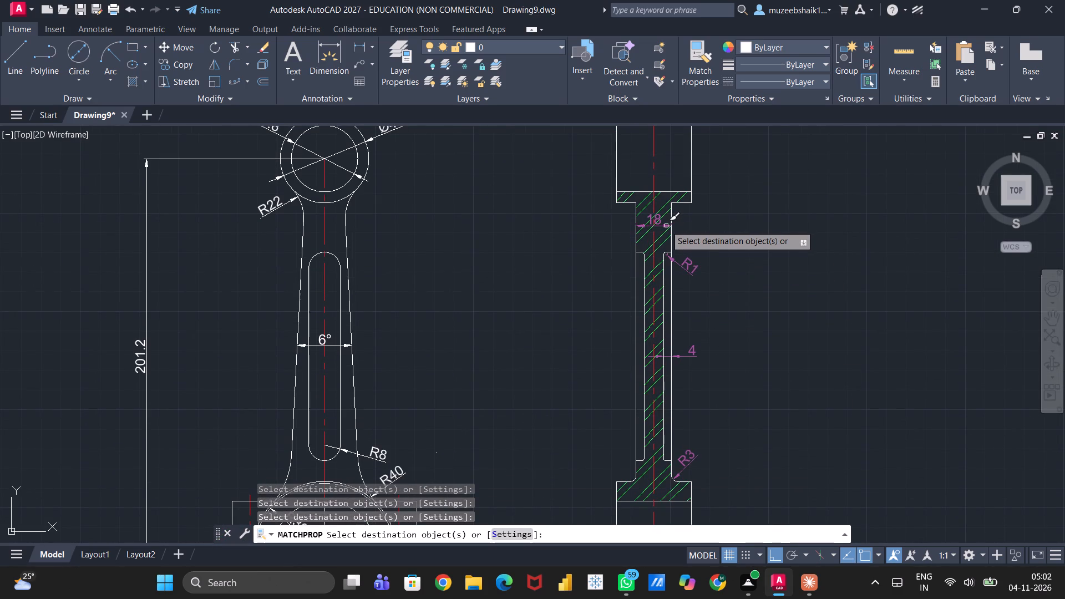
{"action": "scroll", "coordinate": [673, 217], "scroll_direction": "down", "scroll_amount": 2}
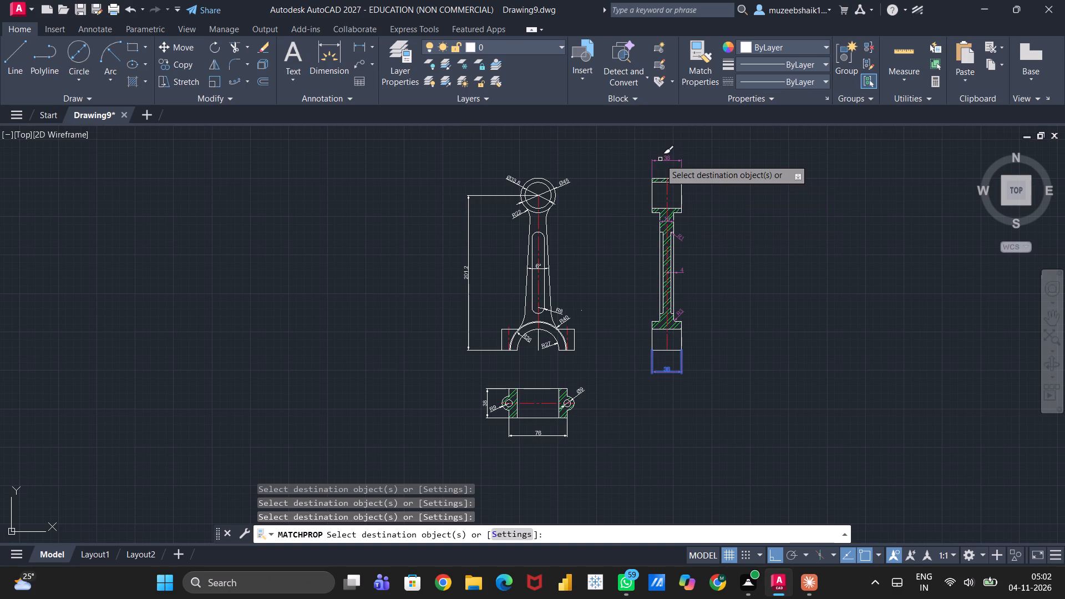
{"action": "left_click", "coordinate": [660, 159]}
Apply the matched purple properties to the front view's Ø45, Ø33.8, R22 and 201.2 dimensions.
{"action": "left_click", "coordinate": [565, 182]}
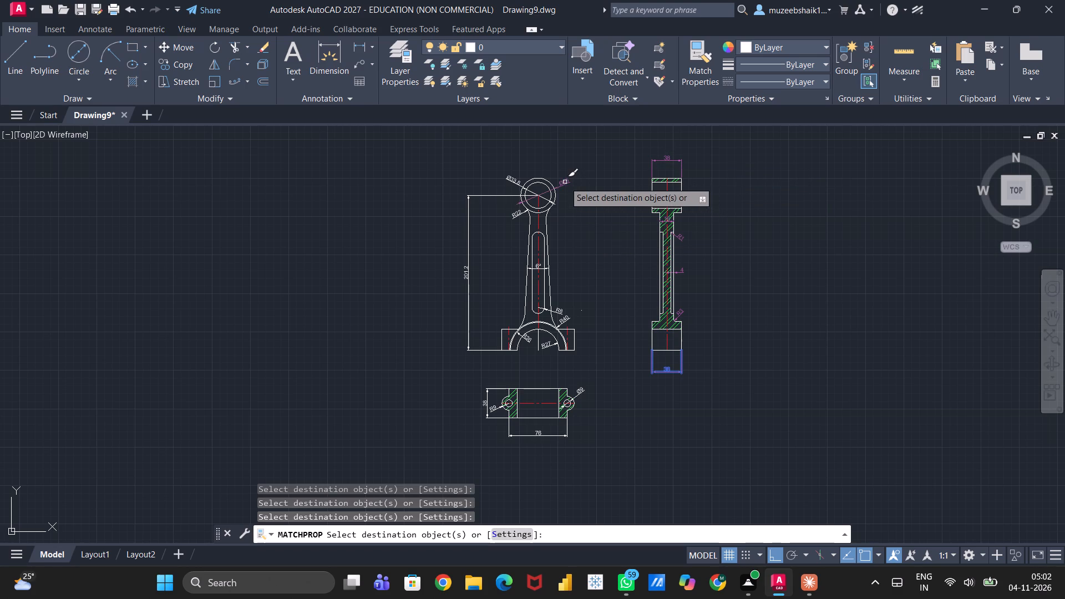
{"action": "left_click", "coordinate": [508, 180]}
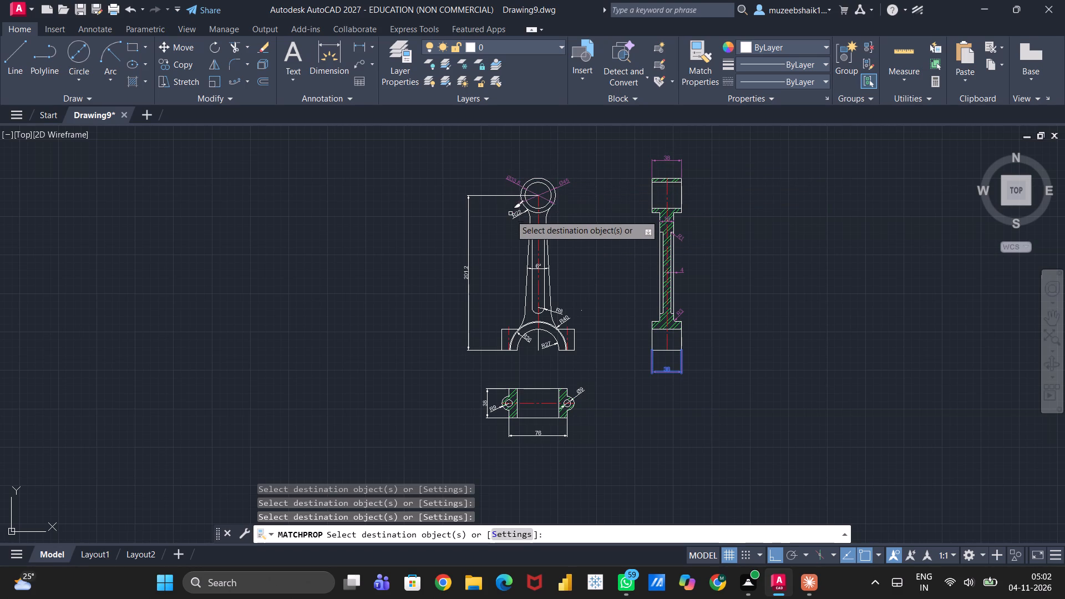
{"action": "left_click", "coordinate": [514, 215]}
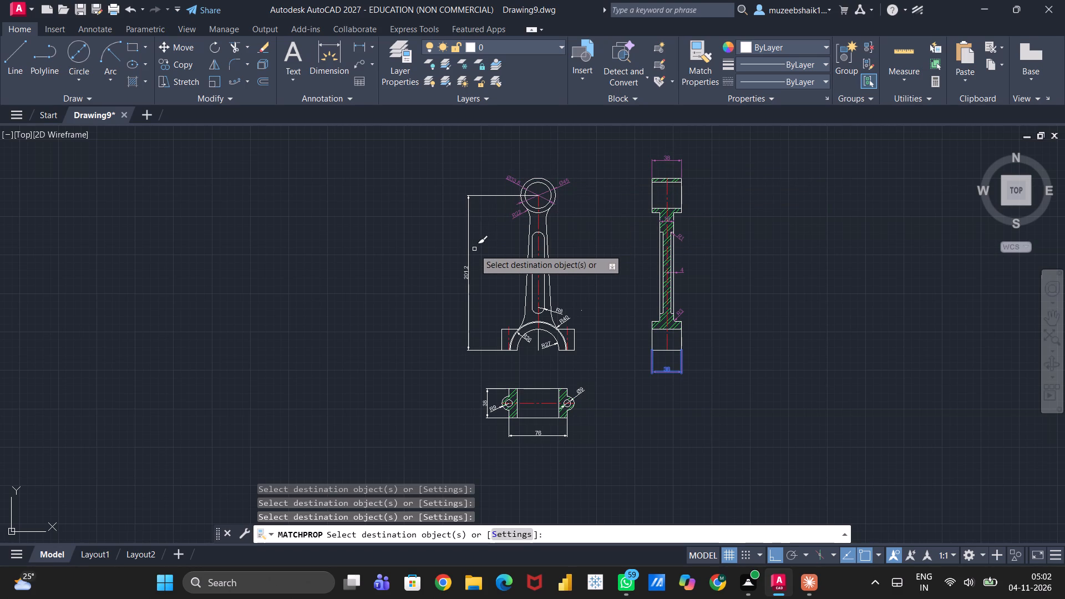
{"action": "left_click", "coordinate": [468, 255]}
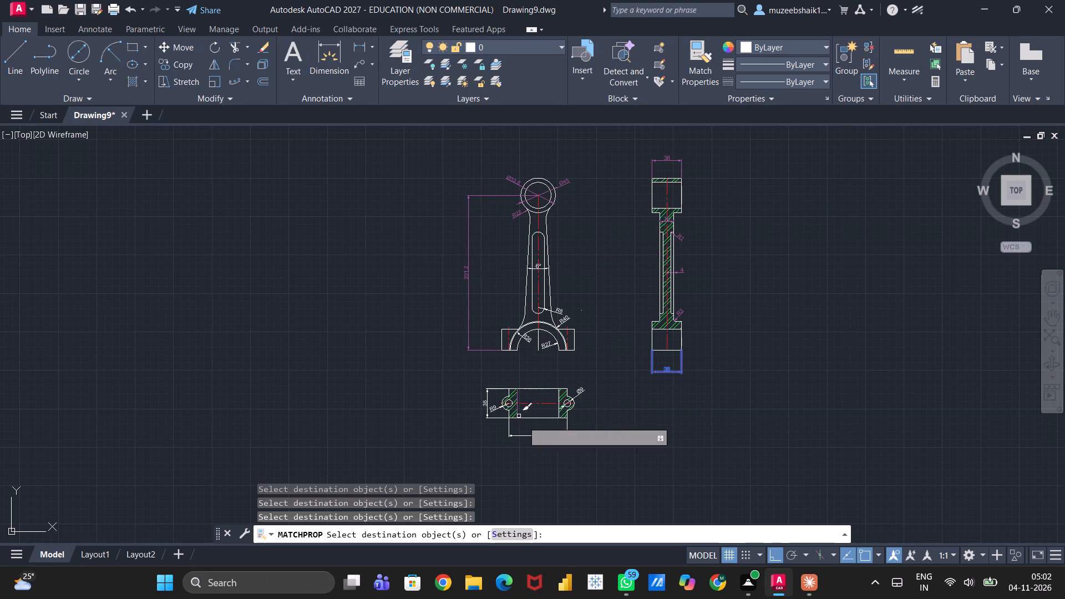
Apply the matched purple properties to the R9, 38, Ø9 and 76 dimensions of the sectioned view below the front view.
{"action": "scroll", "coordinate": [504, 417], "scroll_direction": "up", "scroll_amount": 4}
{"action": "left_click", "coordinate": [438, 370]}
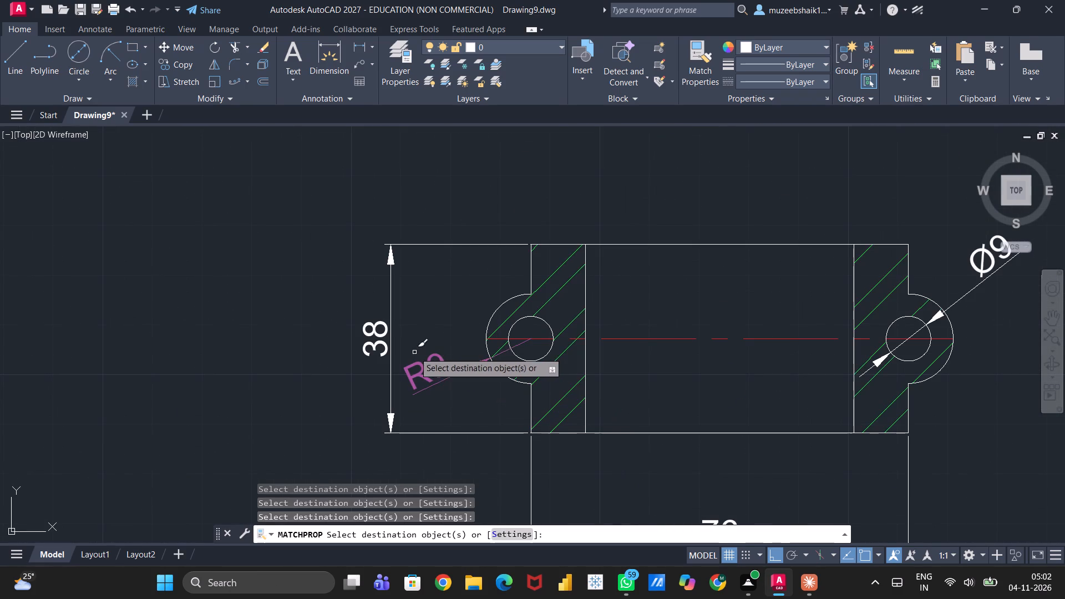
{"action": "left_click", "coordinate": [387, 333]}
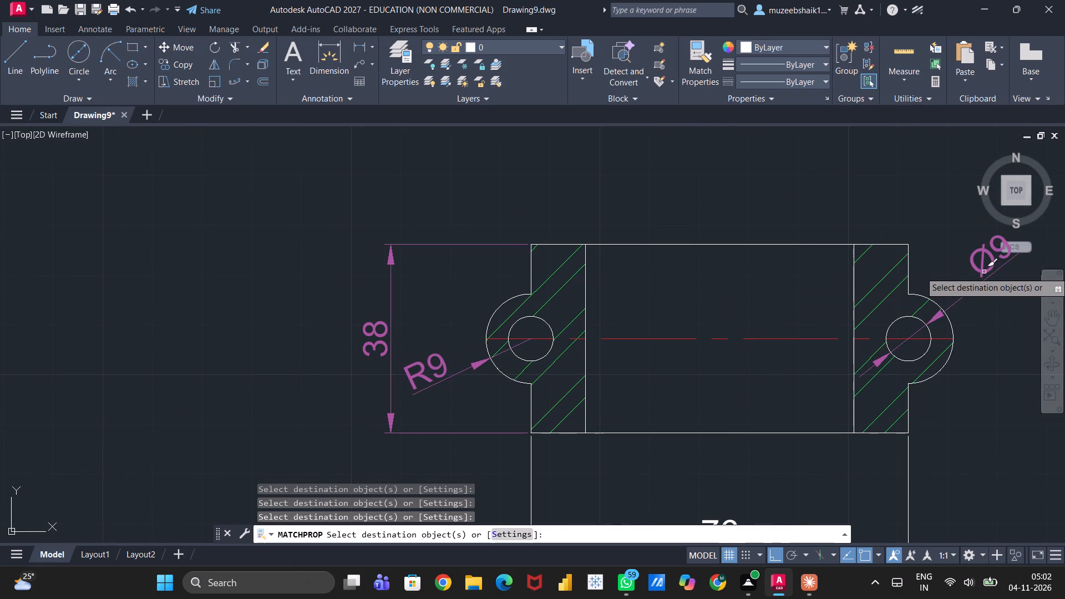
{"action": "left_click", "coordinate": [984, 272]}
{"action": "scroll", "coordinate": [772, 415], "scroll_direction": "down", "scroll_amount": 2}
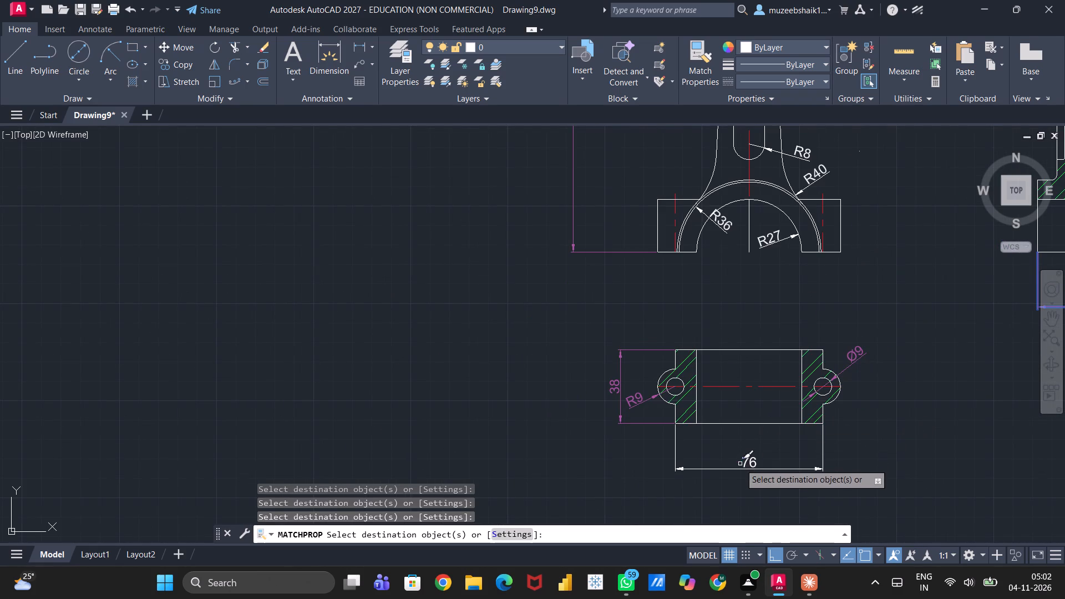
{"action": "left_click", "coordinate": [742, 469]}
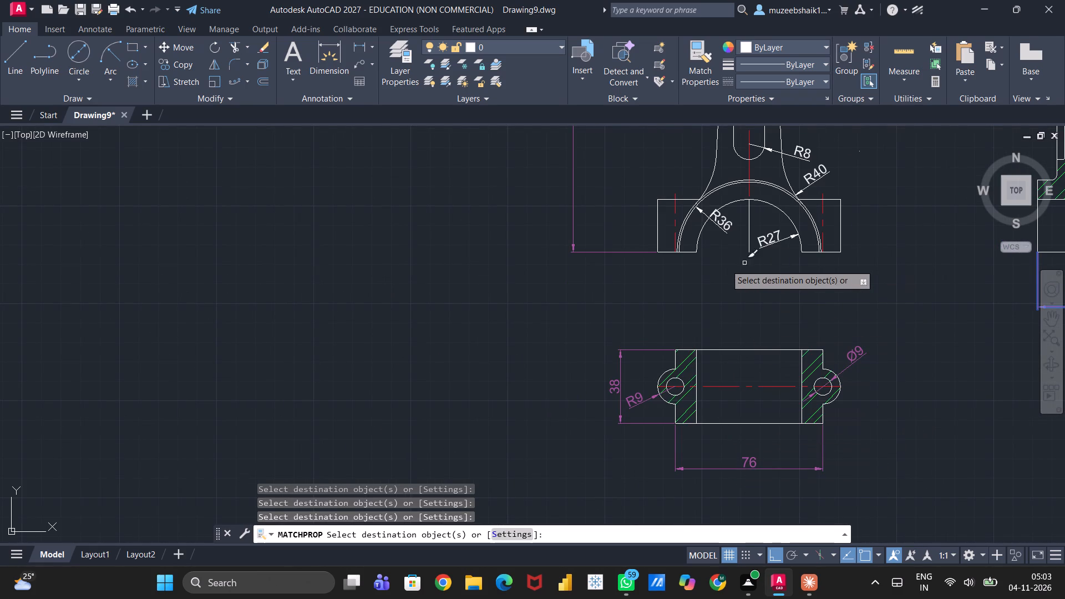
Apply the matched purple properties to the front view's R36, R27, R40, R8 and 6° dimensions.
{"action": "left_click", "coordinate": [723, 230]}
{"action": "left_click", "coordinate": [772, 246]}
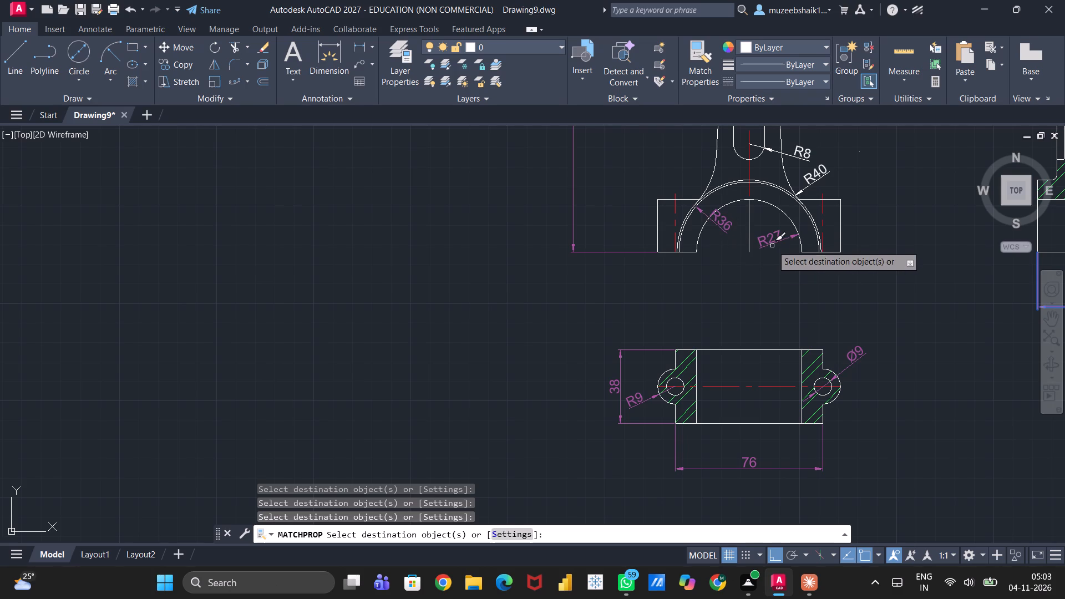
{"action": "left_click", "coordinate": [807, 177]}
{"action": "left_click", "coordinate": [807, 156]}
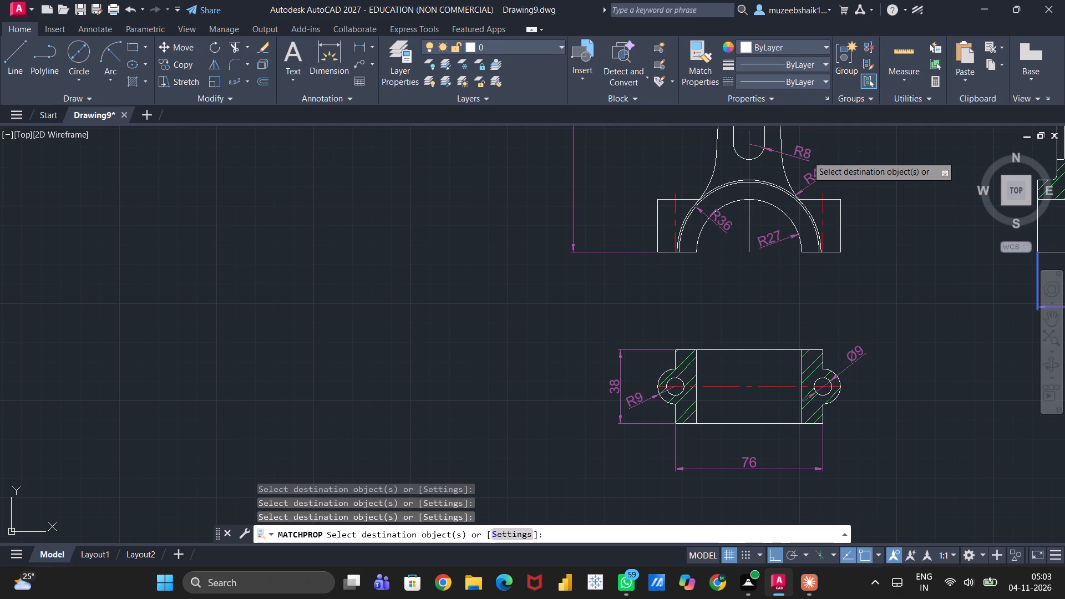
{"action": "scroll", "coordinate": [773, 220], "scroll_direction": "up", "scroll_amount": 2}
{"action": "scroll", "coordinate": [773, 219], "scroll_direction": "down", "scroll_amount": 4}
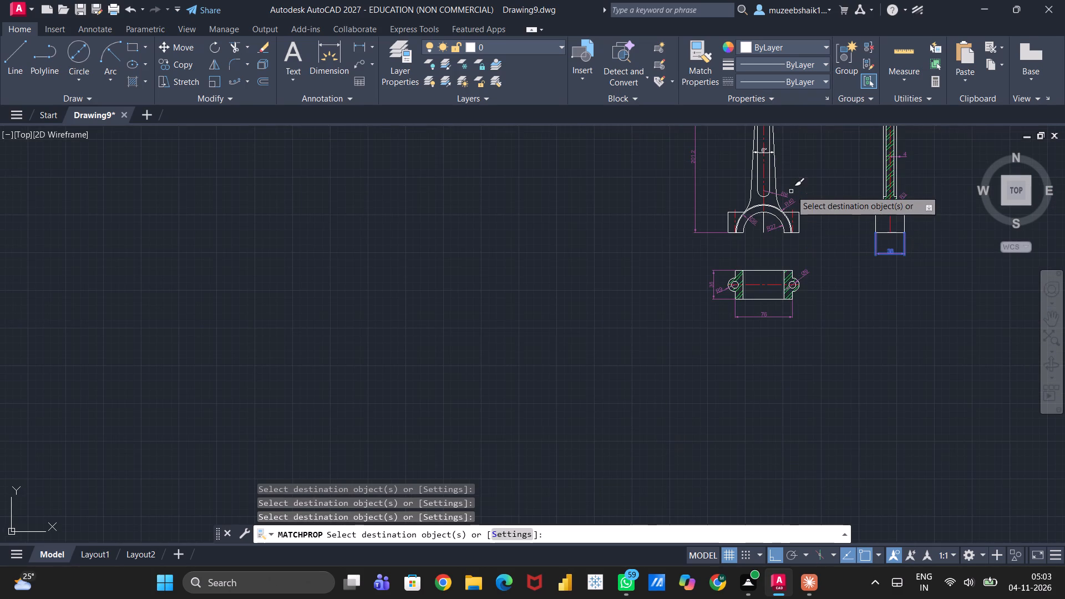
{"action": "middle_click_drag", "start_coordinate": [792, 174], "coordinate": [778, 343]}
{"action": "scroll", "coordinate": [782, 340], "scroll_direction": "up", "scroll_amount": 2}
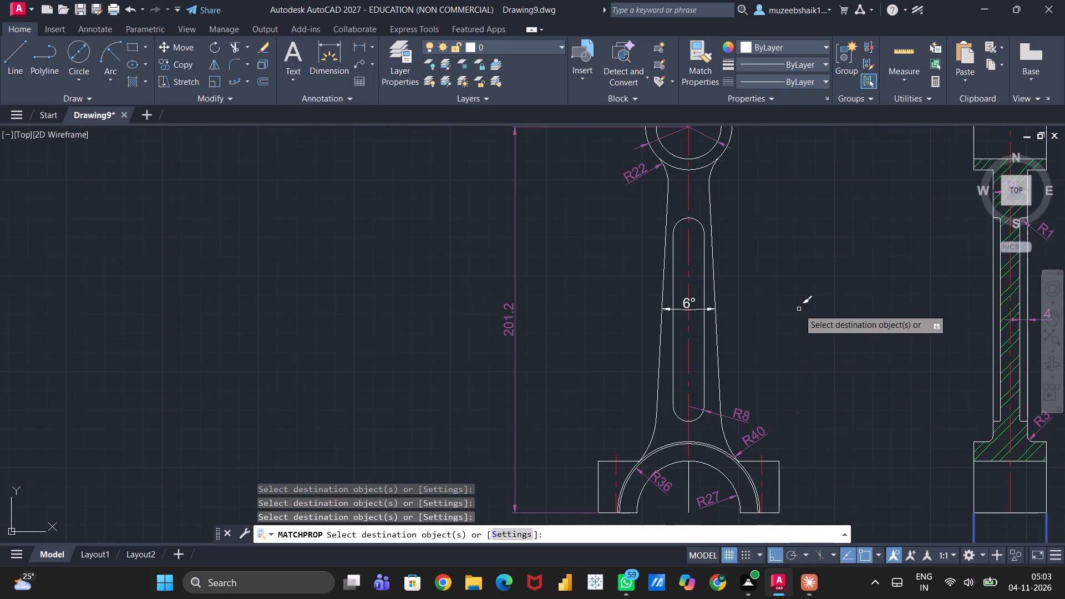
{"action": "left_click", "coordinate": [696, 308]}
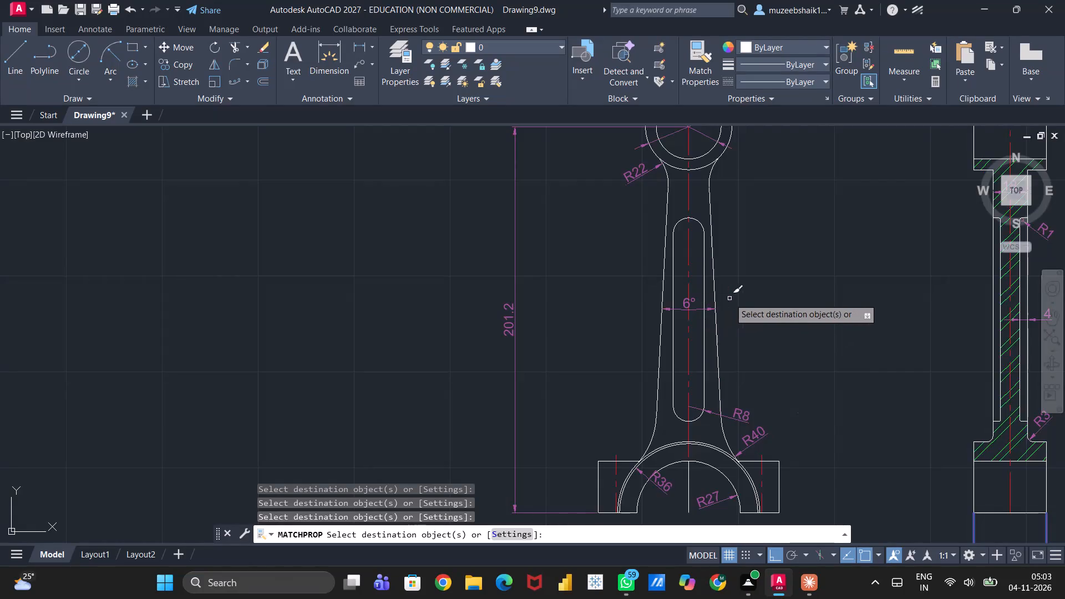
Finish matching the purple properties onto the drawing's dimensions and end the Match Properties command.
{"action": "scroll", "coordinate": [737, 297], "scroll_direction": "down", "scroll_amount": 3}
{"action": "scroll", "coordinate": [783, 306], "scroll_direction": "up", "scroll_amount": 2}
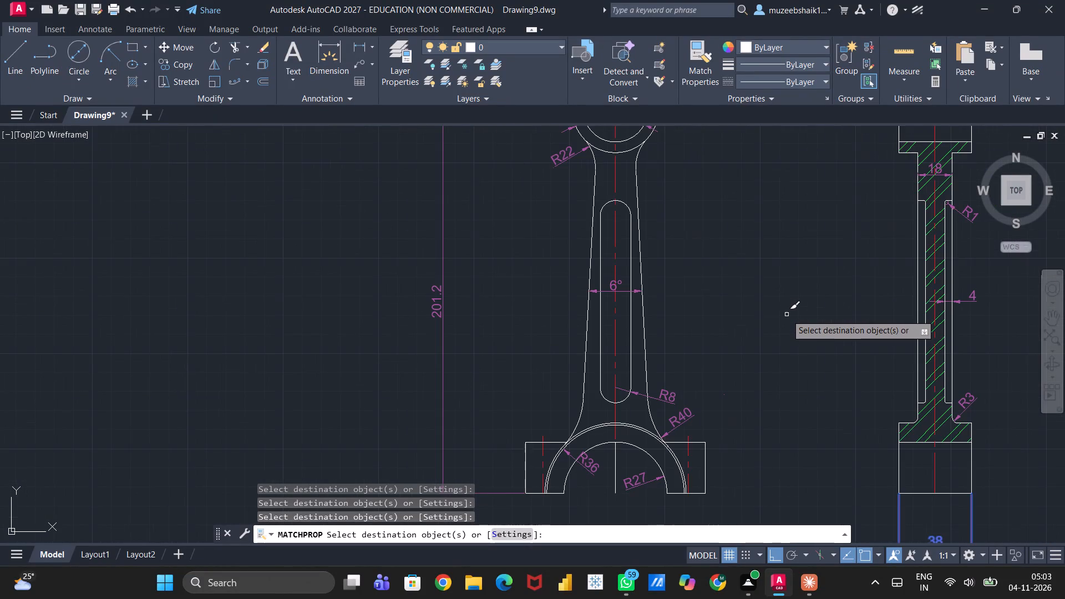
{"action": "key", "text": "Escape"}
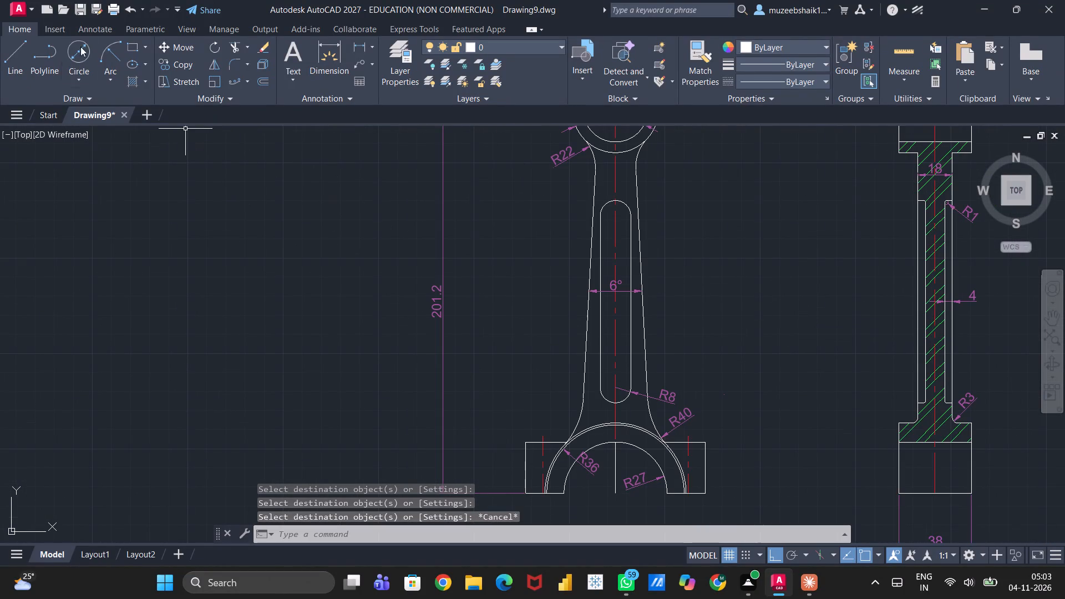
Save the drawing to the Desktop as "Connecting Rod with Front, Side and Section Views.dwg" in AutoCAD 2018 Drawing format.
{"action": "left_click", "coordinate": [93, 12]}
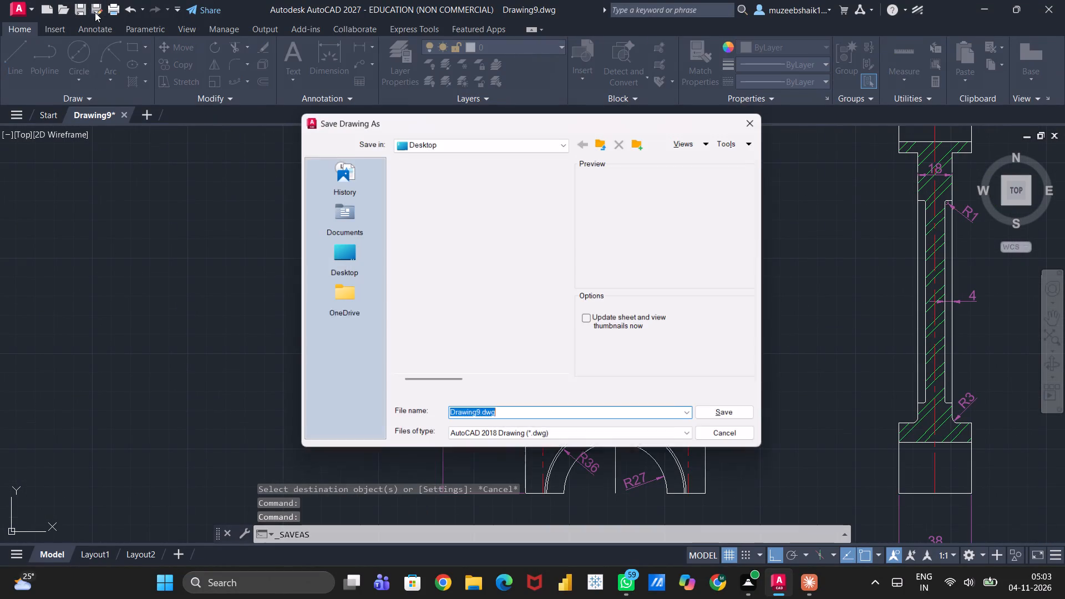
{"action": "left_click", "coordinate": [339, 262]}
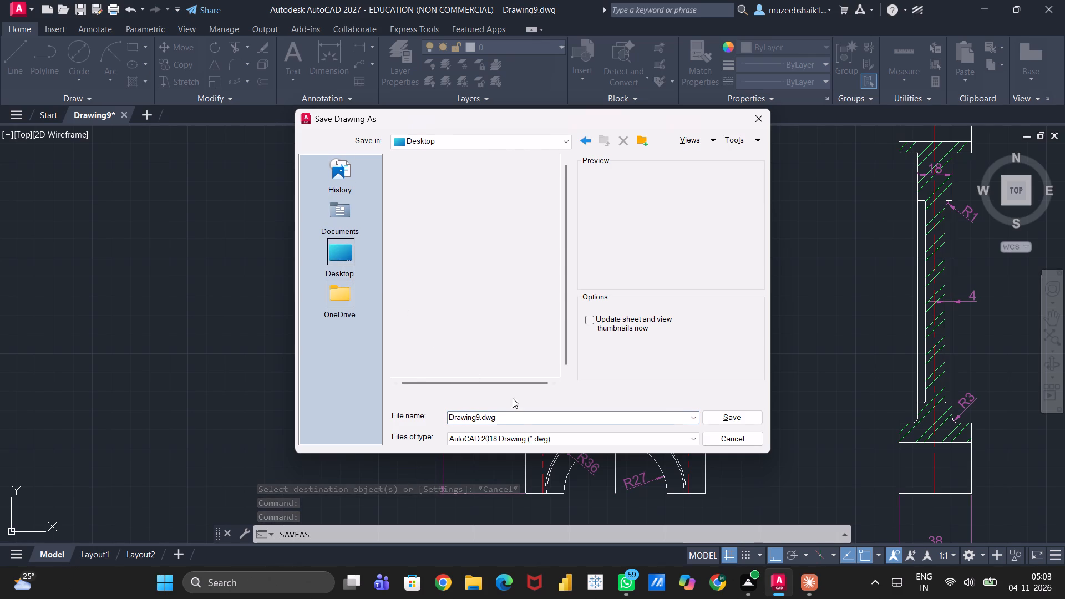
{"action": "left_click", "coordinate": [479, 420]}
{"action": "left_click", "coordinate": [479, 420]}
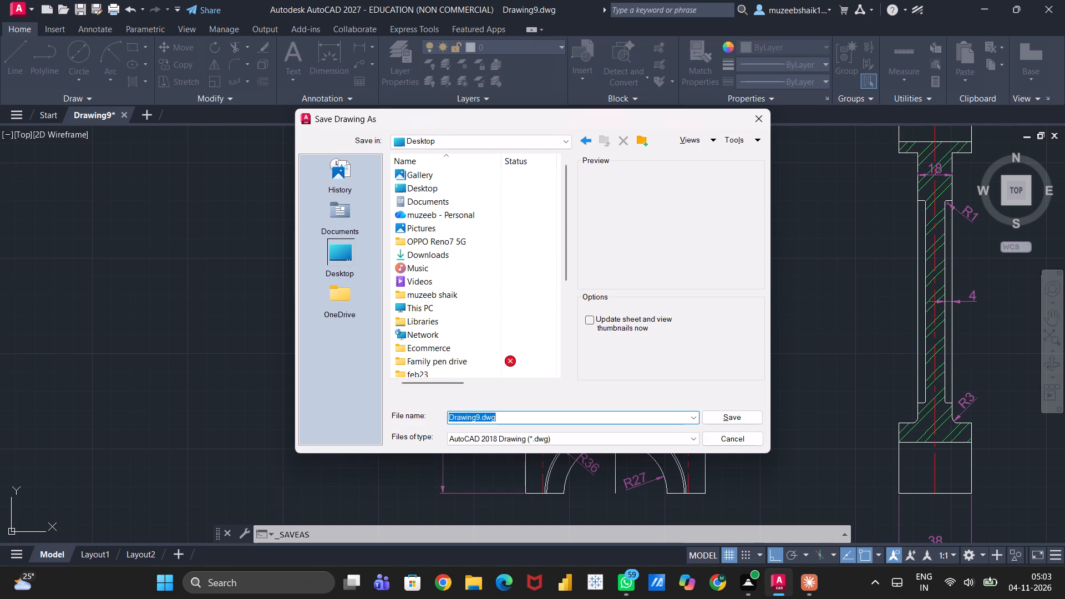
{"action": "left_click", "coordinate": [476, 414]}
{"action": "key", "text": "Right"}
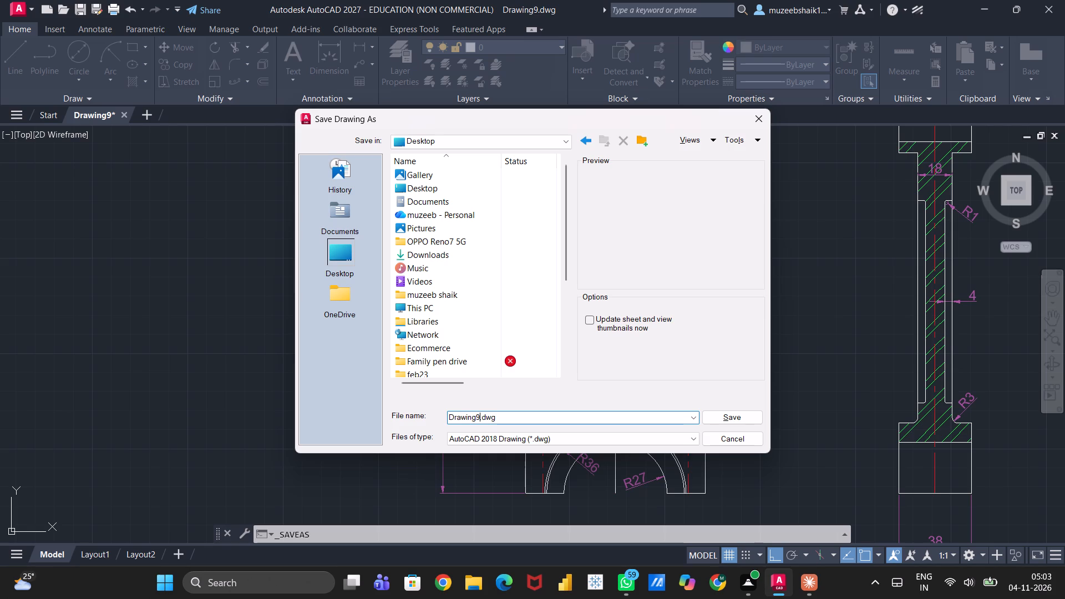
{"action": "key", "text": "BackSpace"}
{"action": "key", "text": "BackSpace"}
{"action": "key", "text": "BackSpace"}
{"action": "key", "text": "BackSpace"}
{"action": "key", "text": "BackSpace"}
{"action": "key", "text": "BackSpace"}
{"action": "key", "text": "BackSpace"}
{"action": "key", "text": "BackSpace"}
{"action": "key", "text": "BackSpace"}
{"action": "key", "text": "BackSpace"}
{"action": "key", "text": "BackSpace"}
{"action": "key", "text": "BackSpace"}
{"action": "key", "text": "BackSpace"}
{"action": "key", "text": "BackSpace"}
{"action": "key", "text": "BackSpace"}
{"action": "key", "text": "BackSpace"}
{"action": "key", "text": "BackSpace"}
{"action": "key", "text": "ctrl+v"}
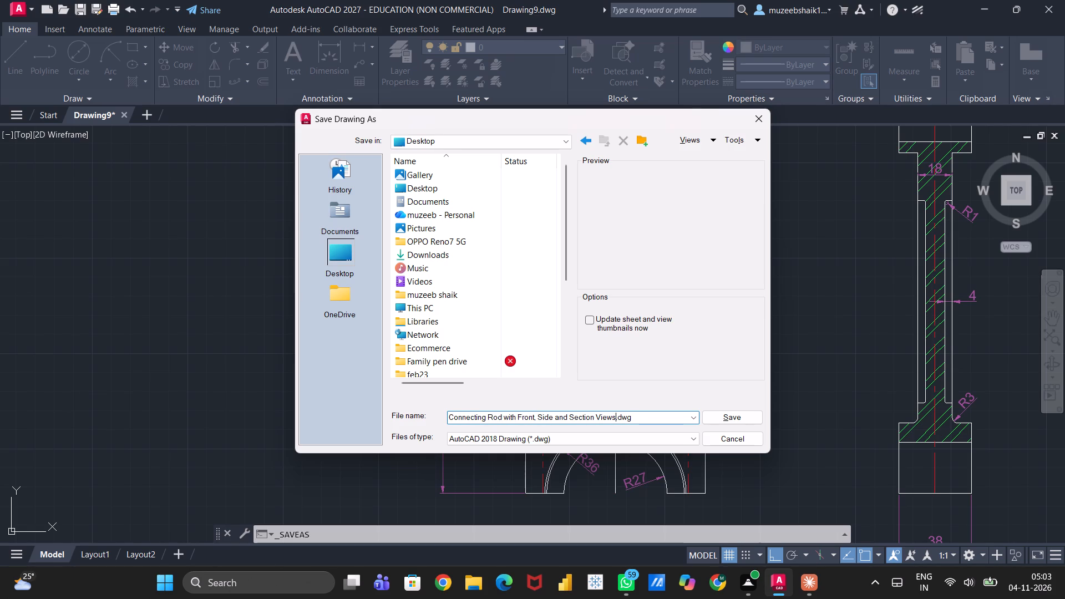
{"action": "left_click", "coordinate": [733, 417]}
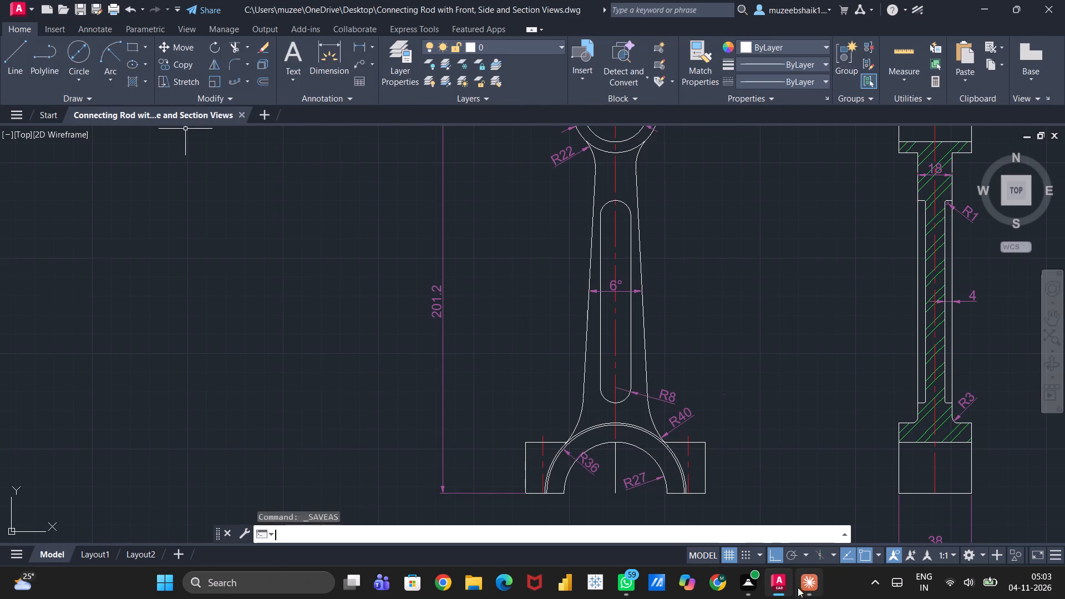